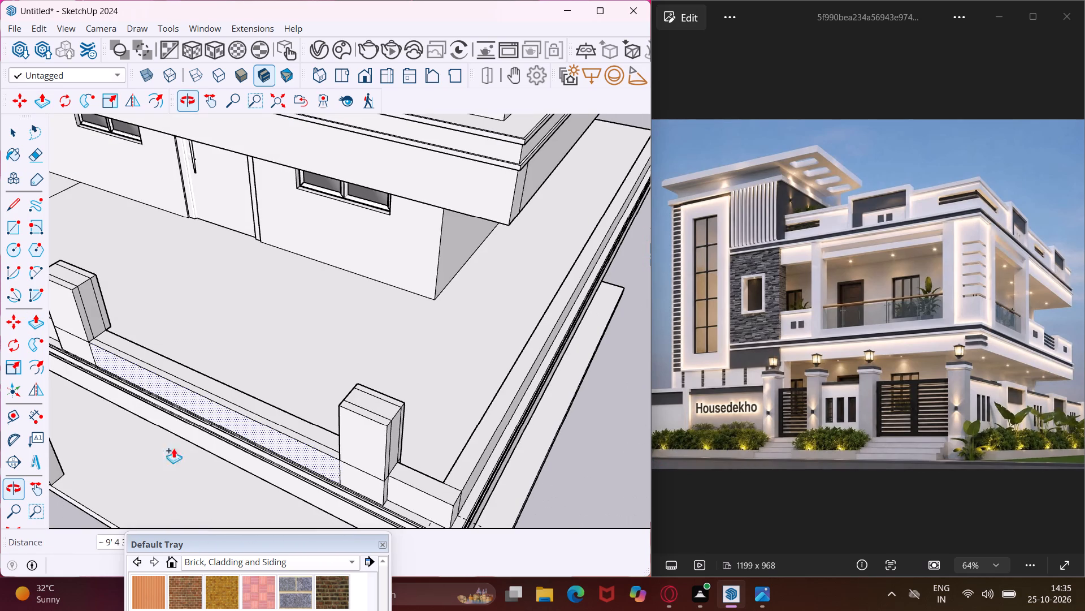
# Push/Pull the side of the corner post's lower rear projection about 10' 1" along the parapet to the second post's far side.
pyautogui.scroll(7, 115, 330)
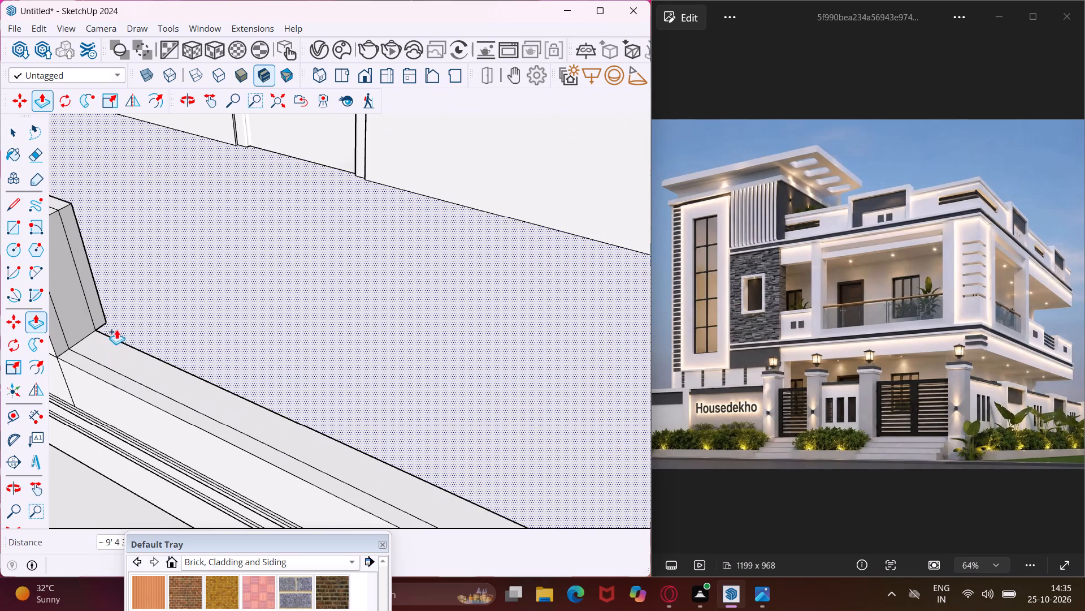
pyautogui.moveTo(117, 329); pyautogui.dragTo(496, 351, button='middle')
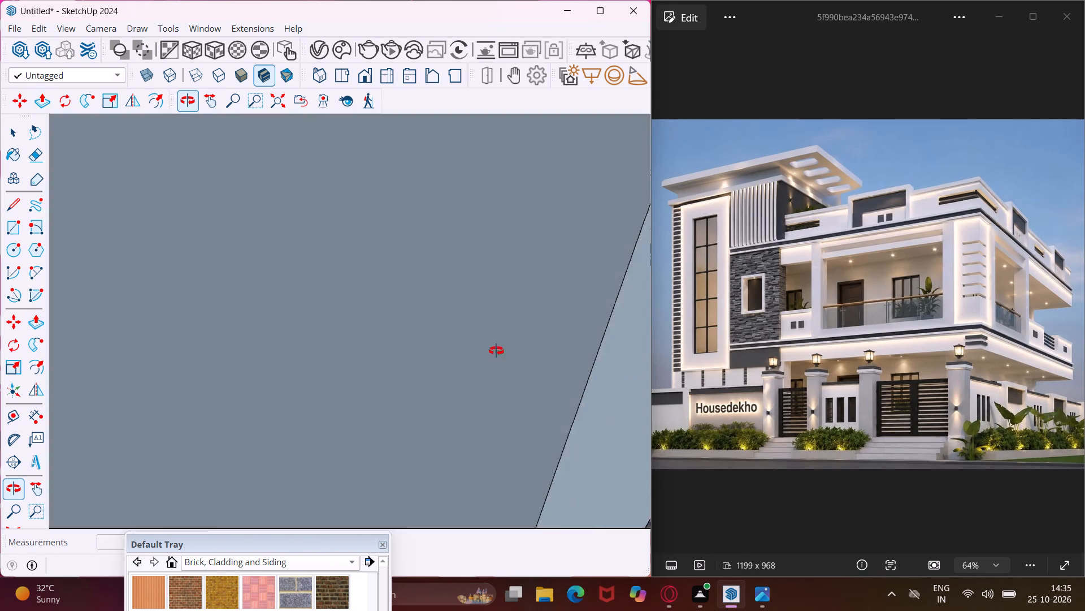
pyautogui.moveTo(496, 351); pyautogui.dragTo(340, 360, button='middle')
pyautogui.scroll(1, 340, 360)
pyautogui.scroll(-11, 340, 360)
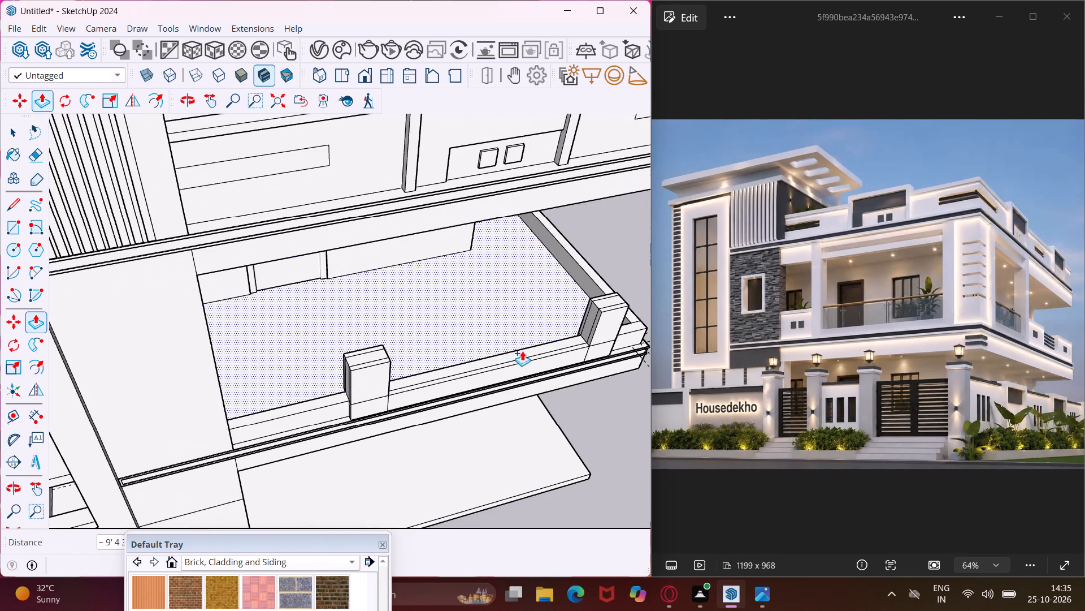
pyautogui.scroll(20, 579, 333)
pyautogui.scroll(2, 579, 333)
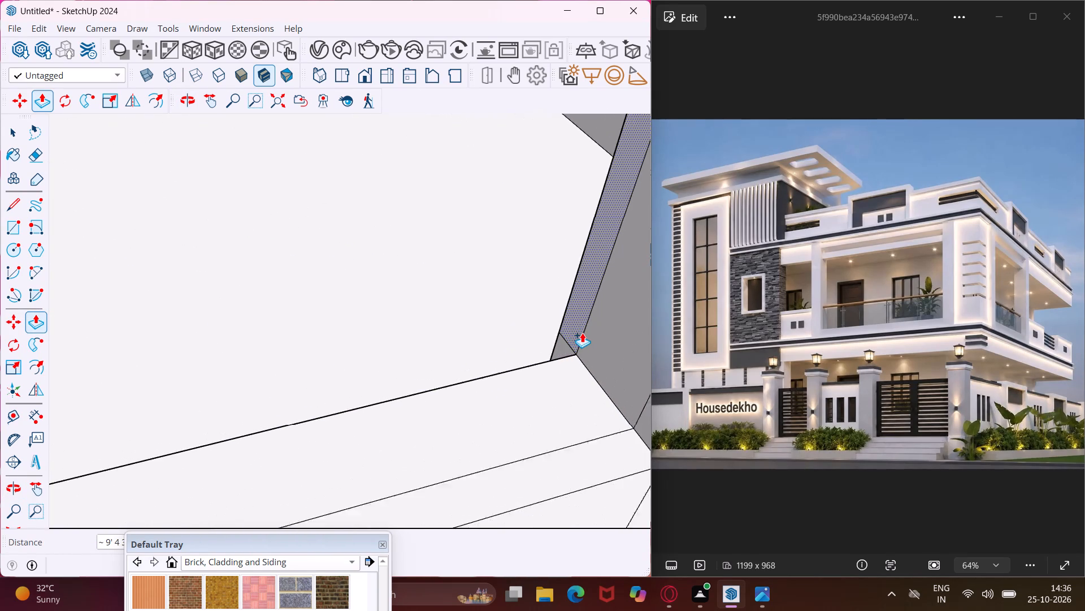
pyautogui.scroll(6, 582, 333)
pyautogui.click(570, 347)
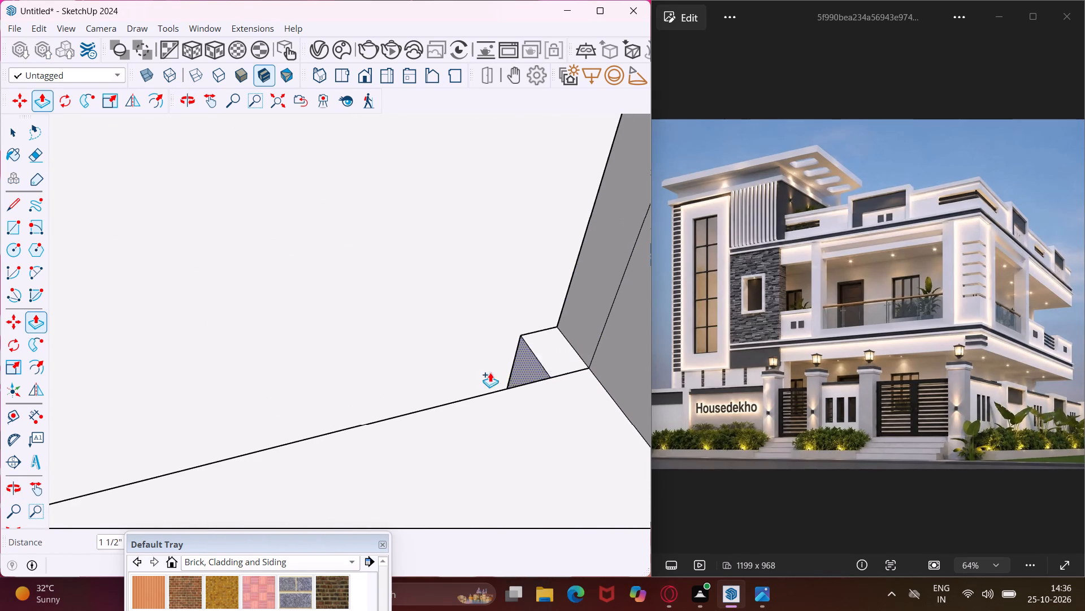
pyautogui.scroll(-16, 485, 373)
pyautogui.scroll(-6, 481, 375)
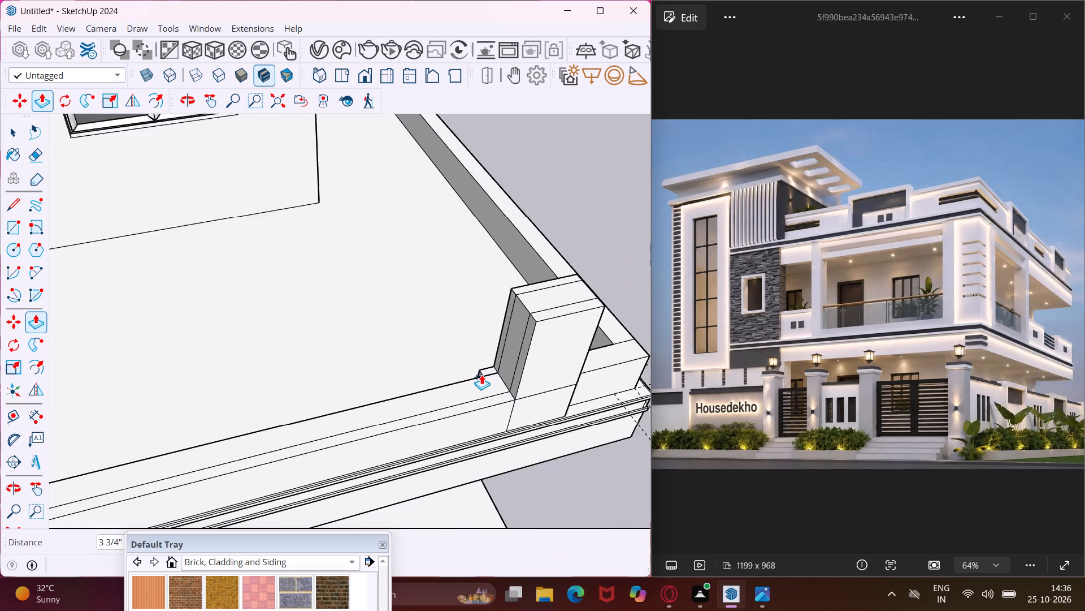
pyautogui.scroll(-10, 481, 375)
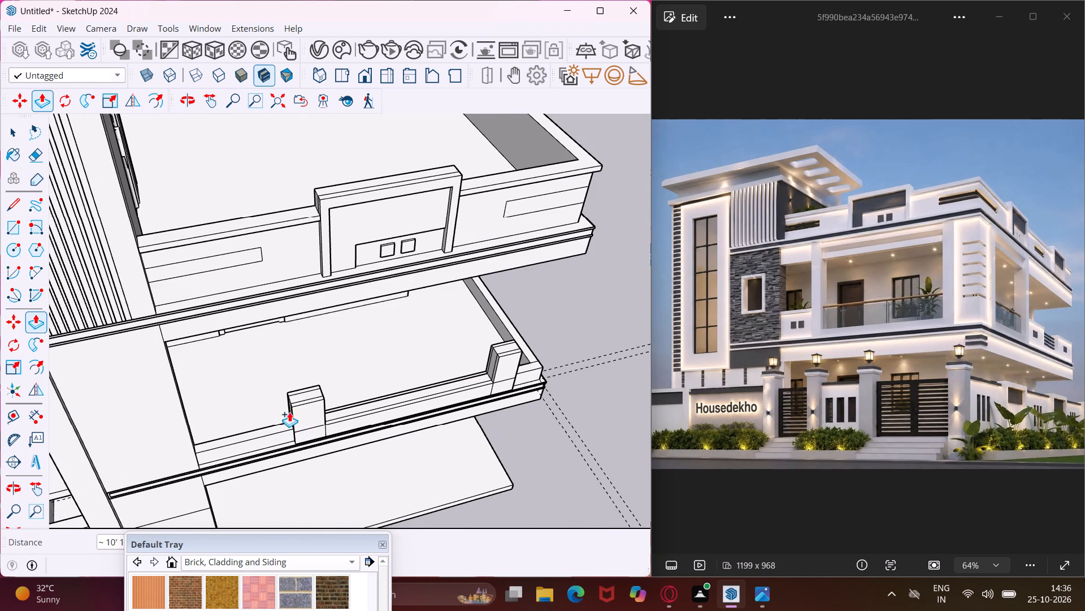
pyautogui.scroll(10, 292, 411)
pyautogui.moveTo(292, 411); pyautogui.dragTo(395, 390, button='middle')
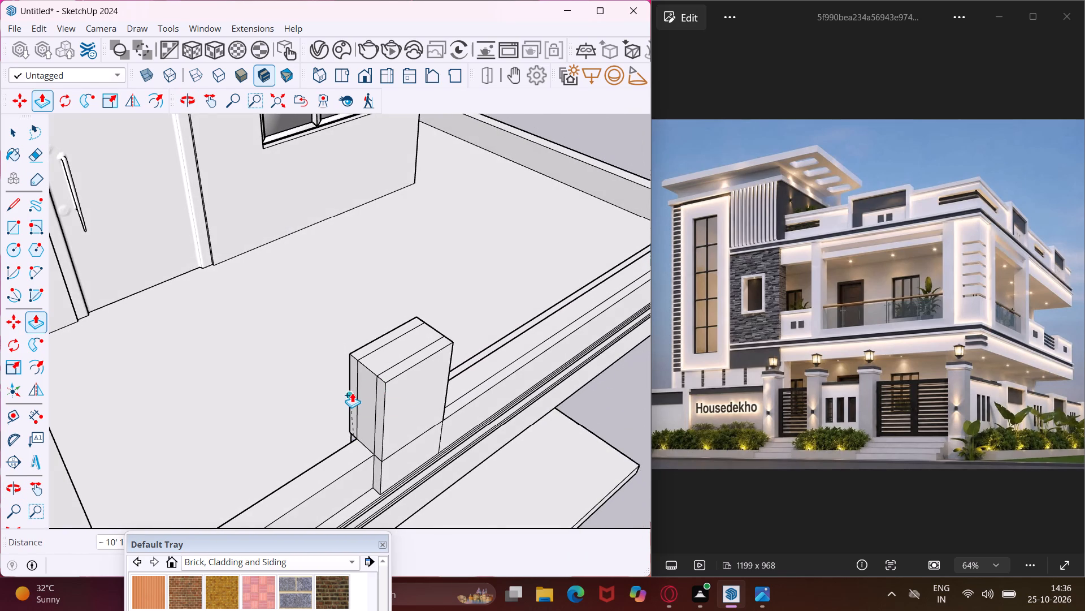
pyautogui.click(353, 394)
# Push/Pull the second post's rear face inward 1/2" to sit flush with the parapet's inner face below.
pyautogui.moveTo(355, 434); pyautogui.dragTo(389, 421, button='middle')
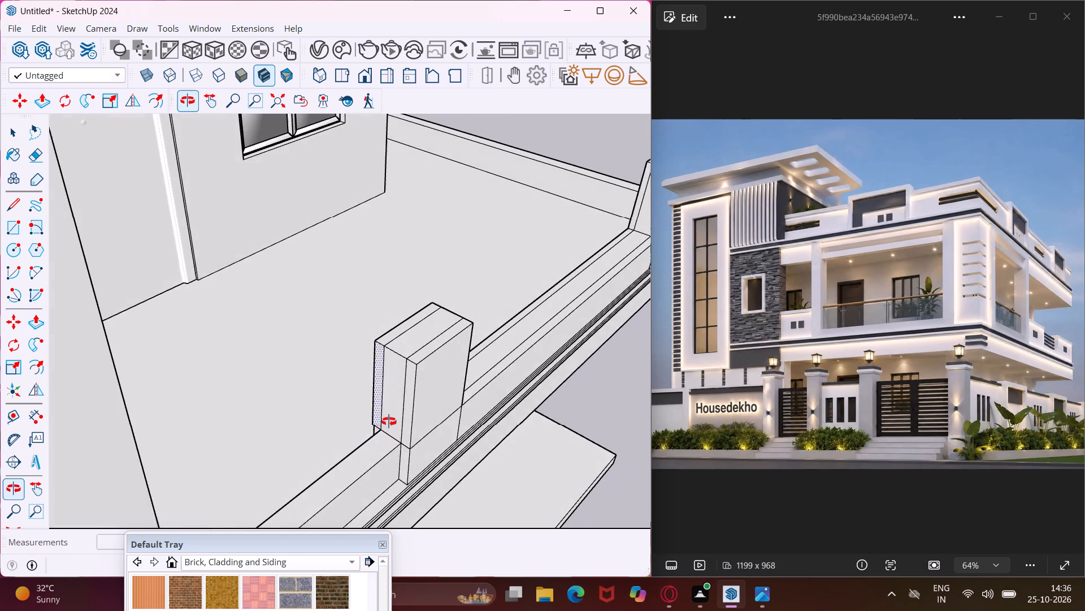
pyautogui.moveTo(389, 421); pyautogui.dragTo(396, 421, button='middle')
pyautogui.scroll(17, 386, 421)
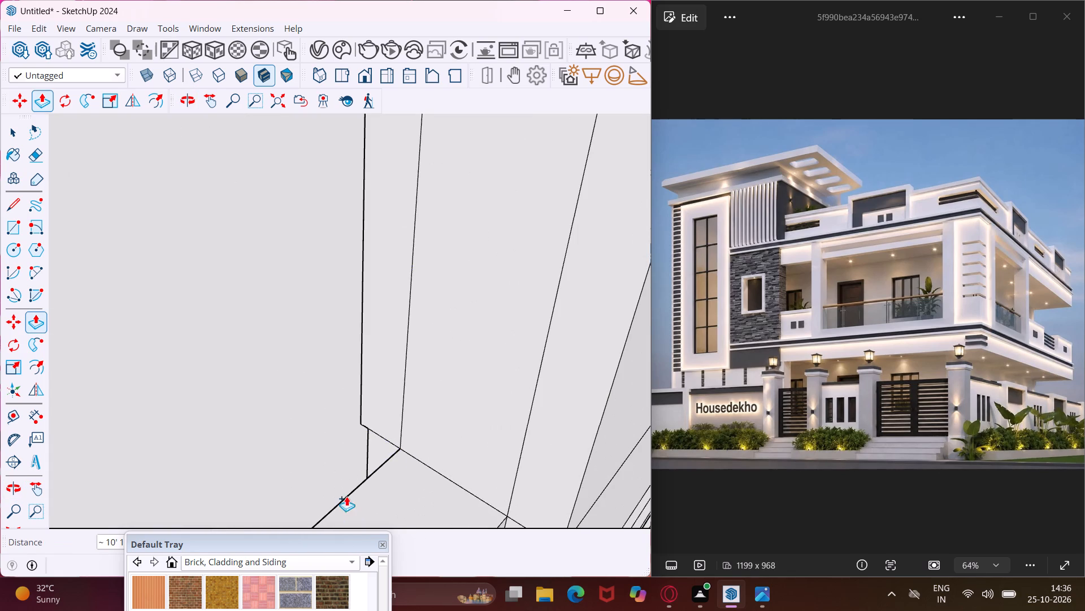
pyautogui.moveTo(361, 445); pyautogui.dragTo(539, 405, button='middle')
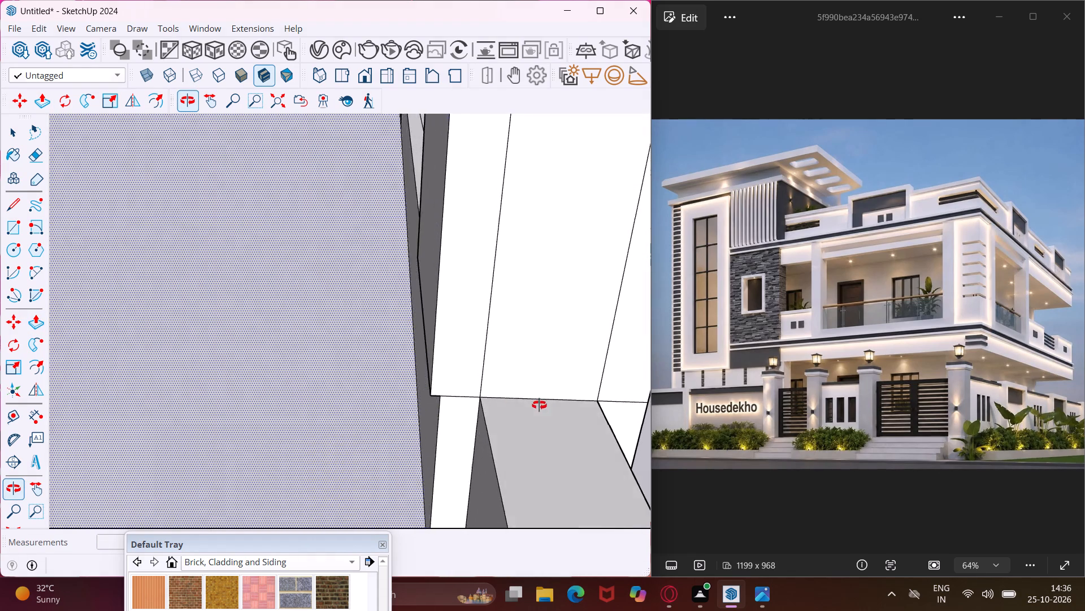
pyautogui.moveTo(539, 405); pyautogui.dragTo(574, 333, button='middle')
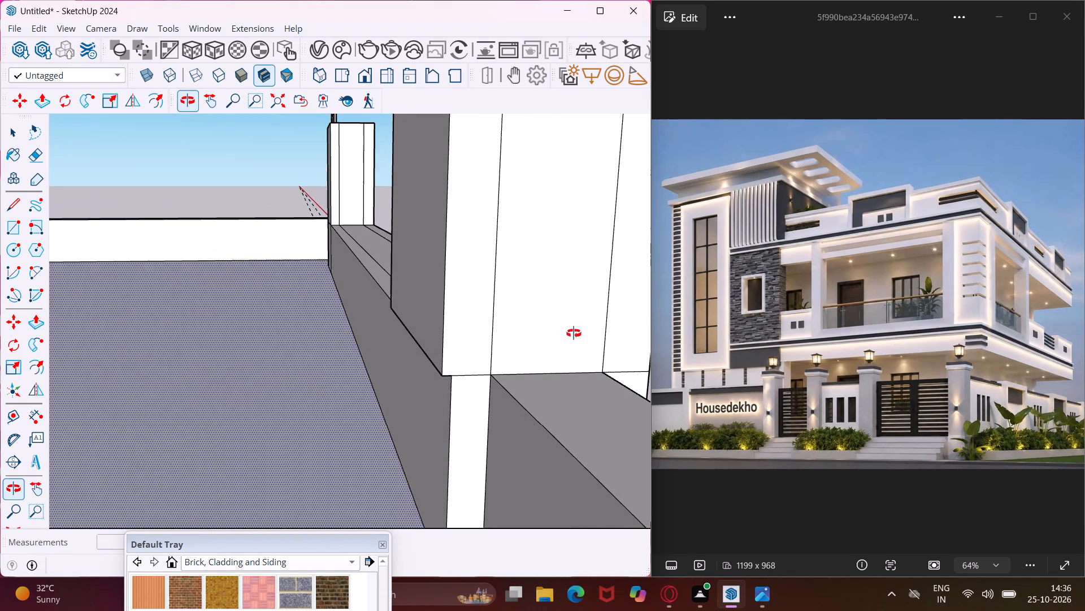
pyautogui.moveTo(574, 333); pyautogui.dragTo(583, 313, button='middle')
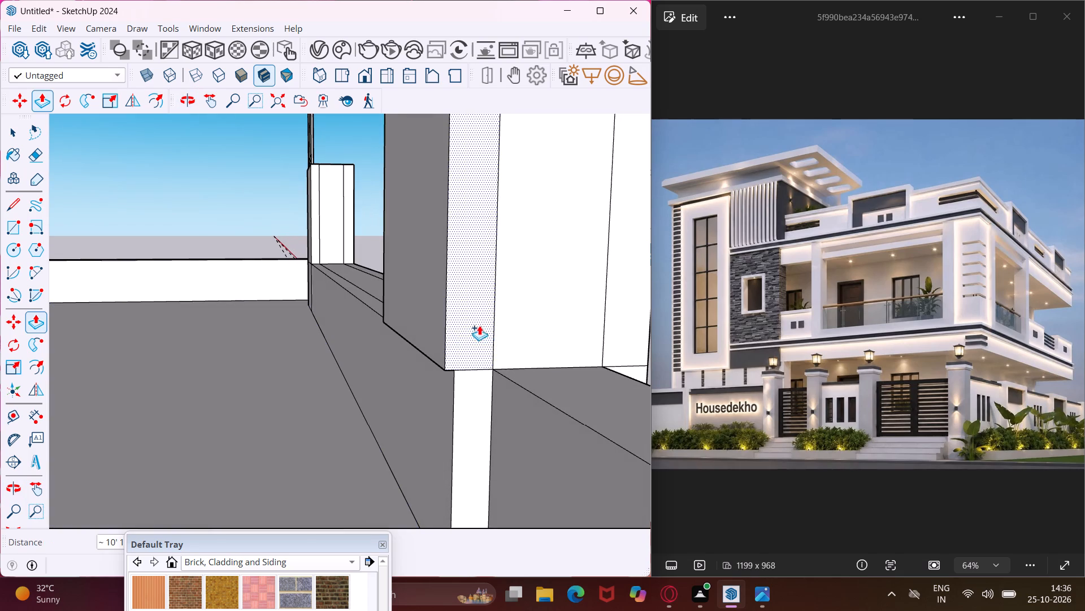
pyautogui.click(440, 312)
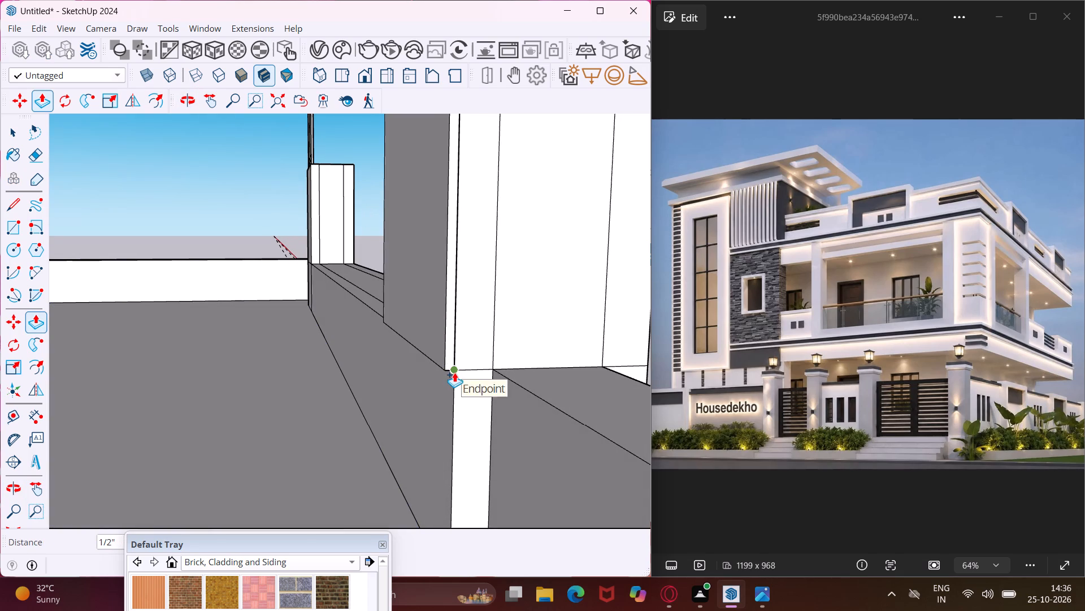
pyautogui.press('Escape')
pyautogui.click(436, 334)
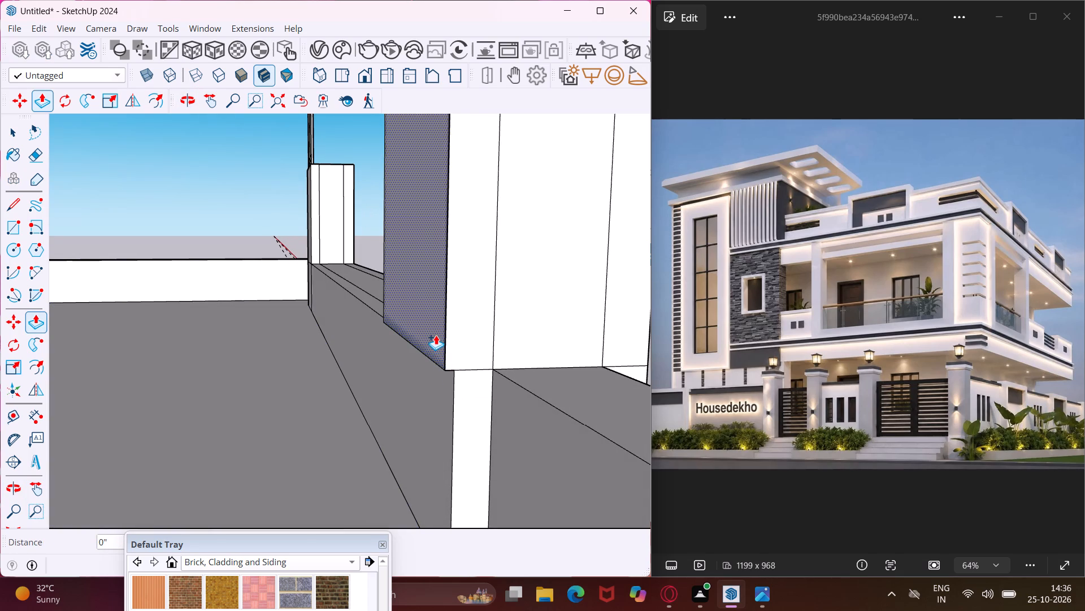
pyautogui.click(446, 378)
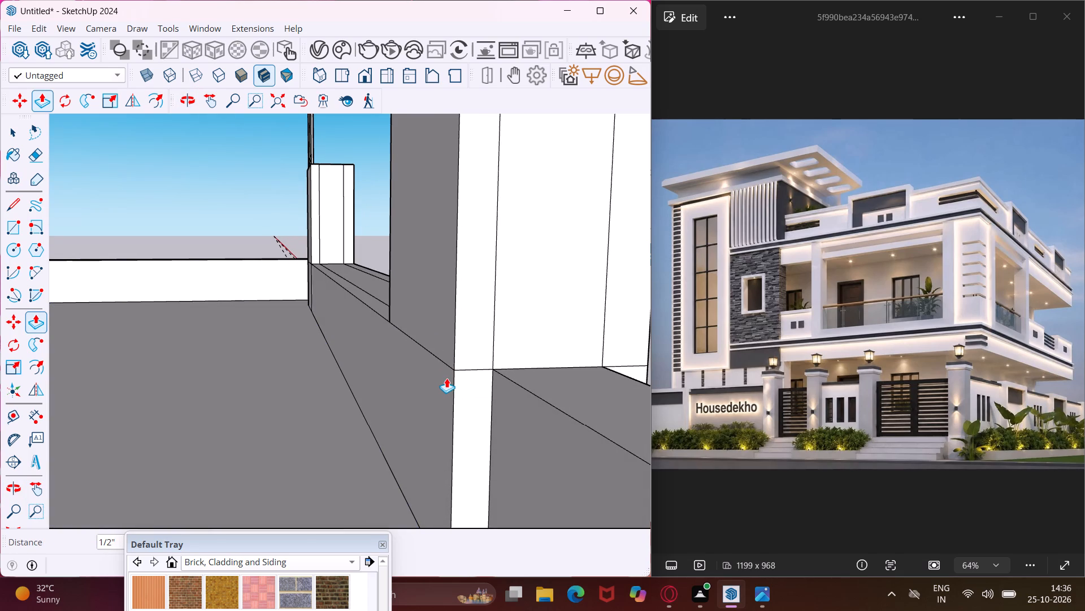
pyautogui.moveTo(574, 274); pyautogui.dragTo(356, 330, button='middle')
pyautogui.press('Escape')
pyautogui.press('space')
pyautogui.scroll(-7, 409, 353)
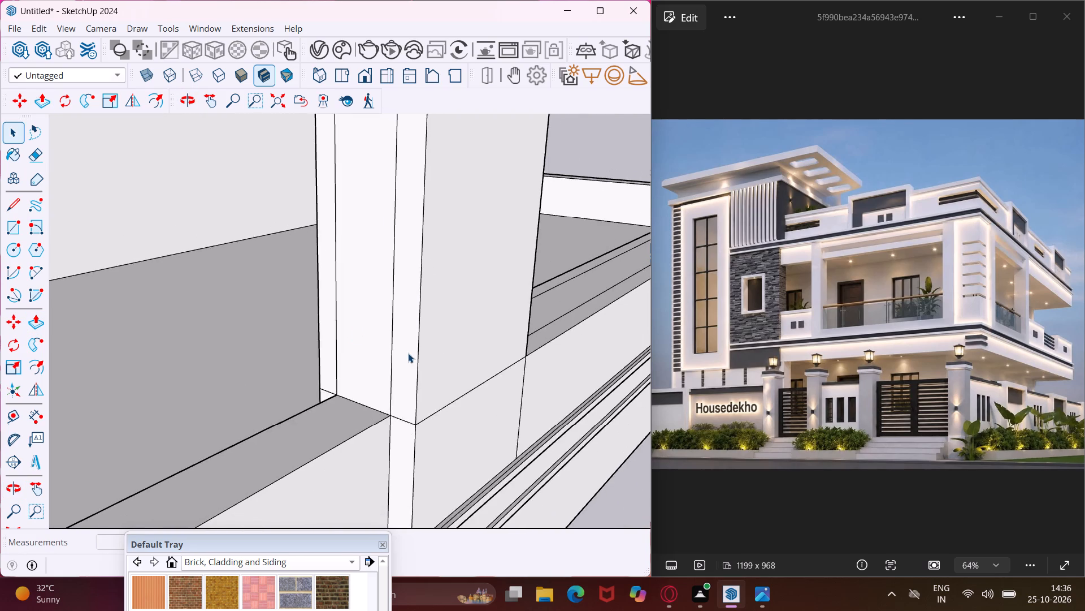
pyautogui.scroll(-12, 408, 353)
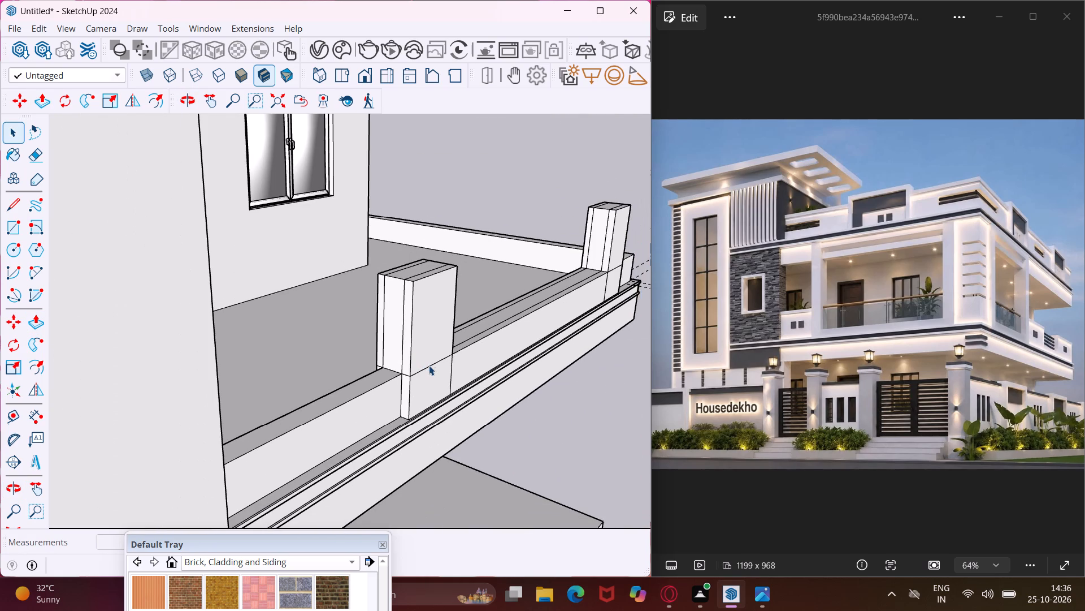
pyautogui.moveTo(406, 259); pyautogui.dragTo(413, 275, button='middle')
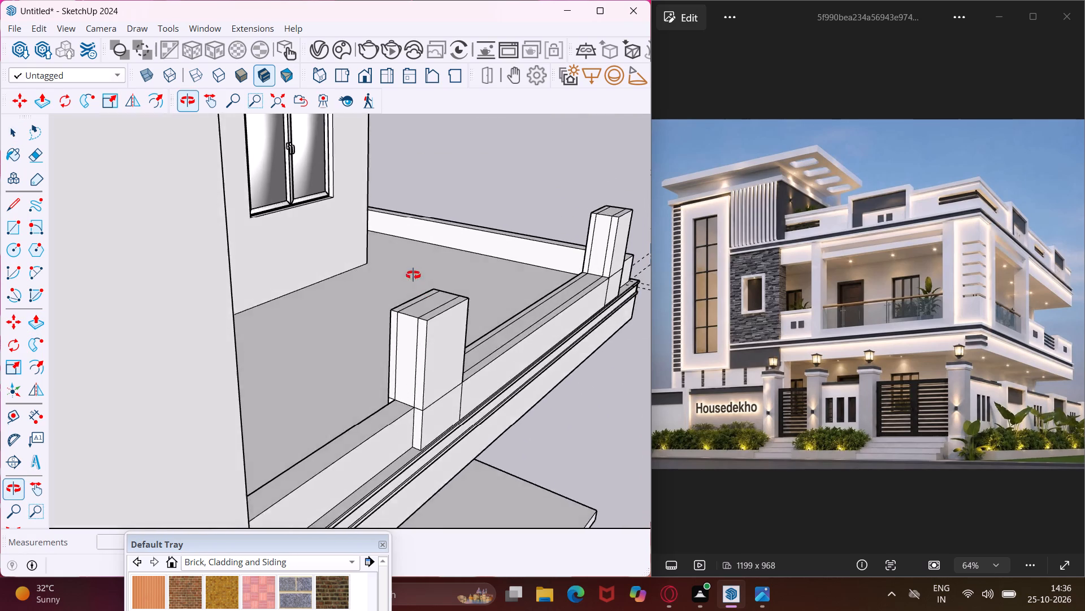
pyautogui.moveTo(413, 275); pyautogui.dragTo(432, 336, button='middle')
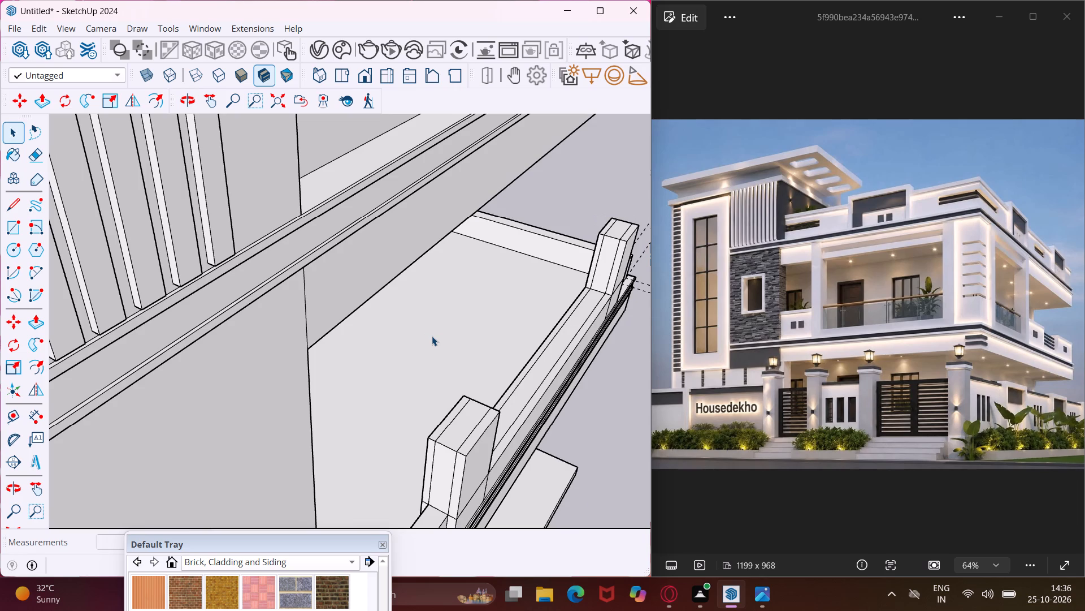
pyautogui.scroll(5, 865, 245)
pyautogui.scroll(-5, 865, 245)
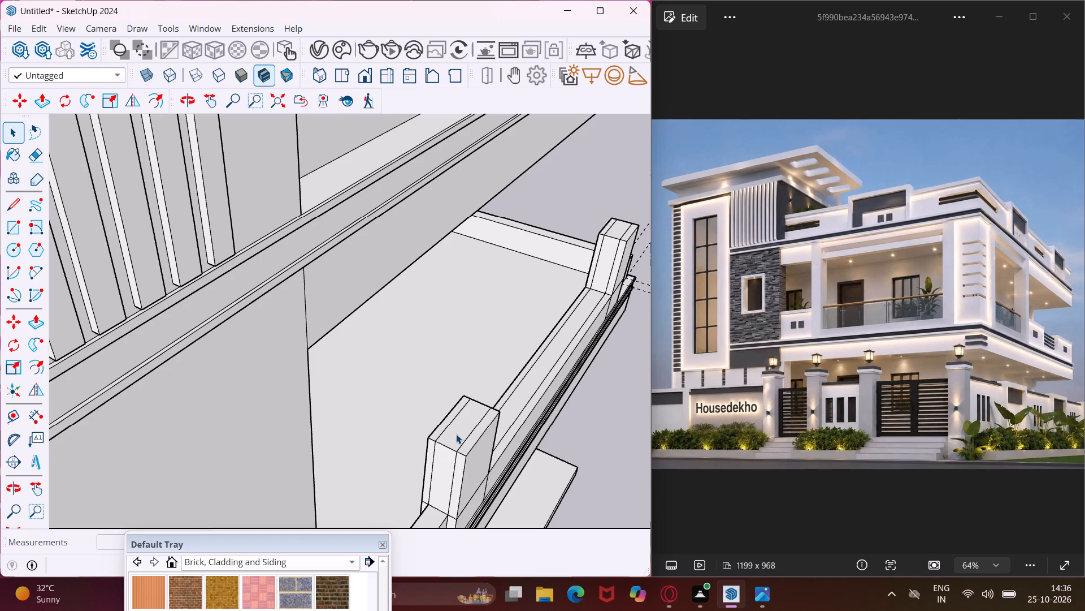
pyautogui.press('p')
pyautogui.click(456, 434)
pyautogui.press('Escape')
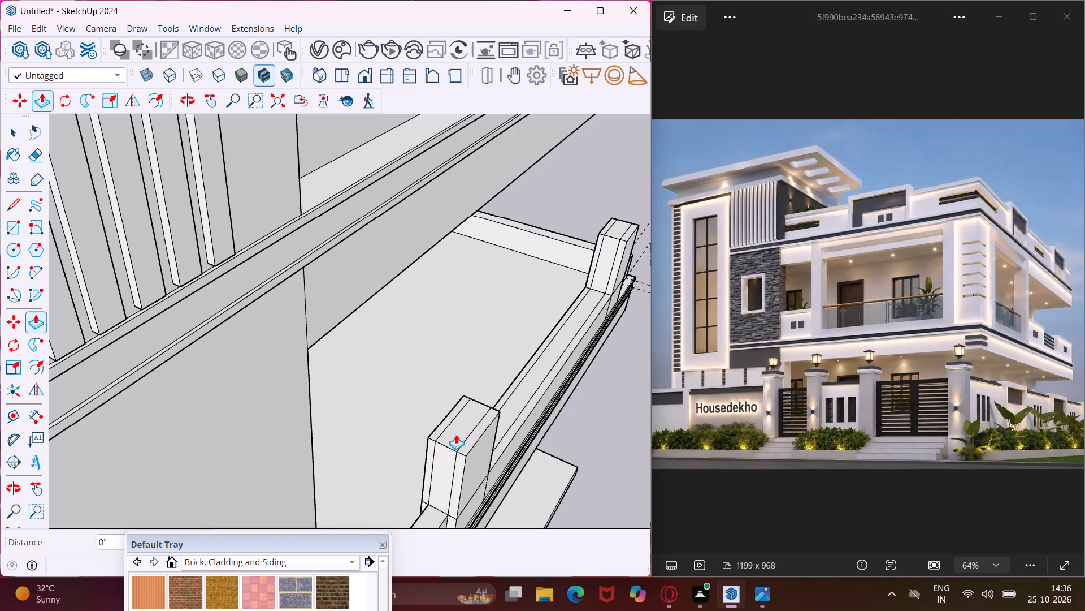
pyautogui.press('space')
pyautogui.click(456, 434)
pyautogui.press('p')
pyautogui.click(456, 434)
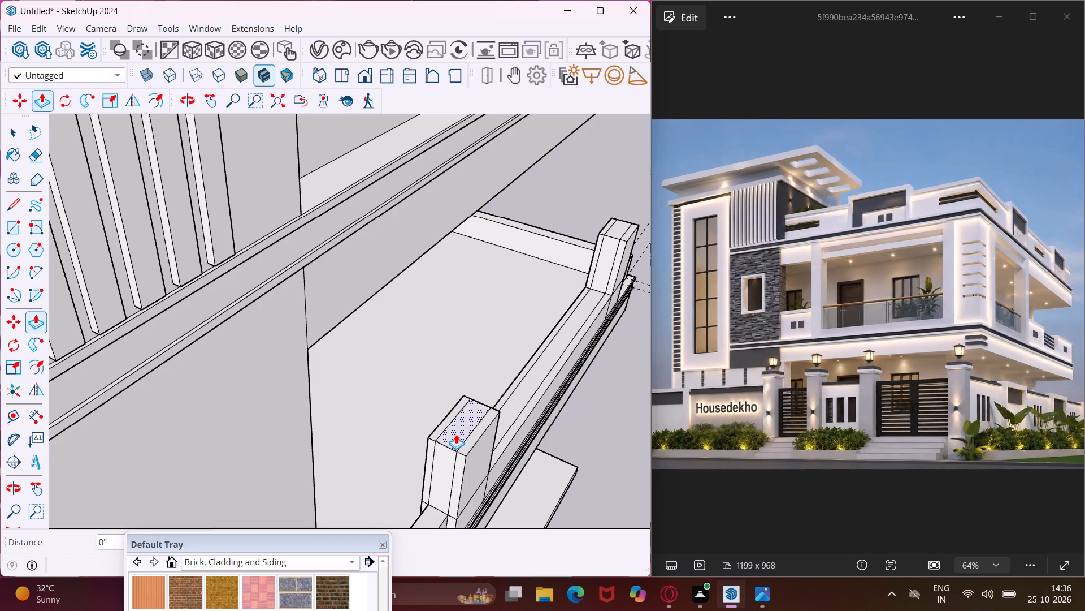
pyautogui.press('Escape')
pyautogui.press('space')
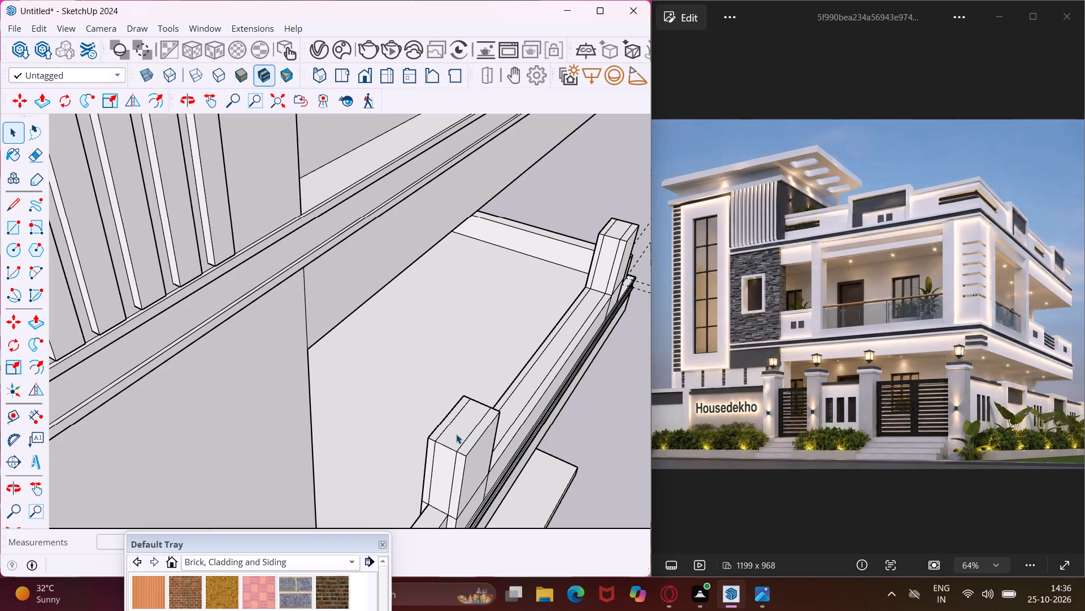
# Erase the two seam lines across the top of the second post and the two across the top of the corner post.
pyautogui.press('e')
pyautogui.click(448, 425)
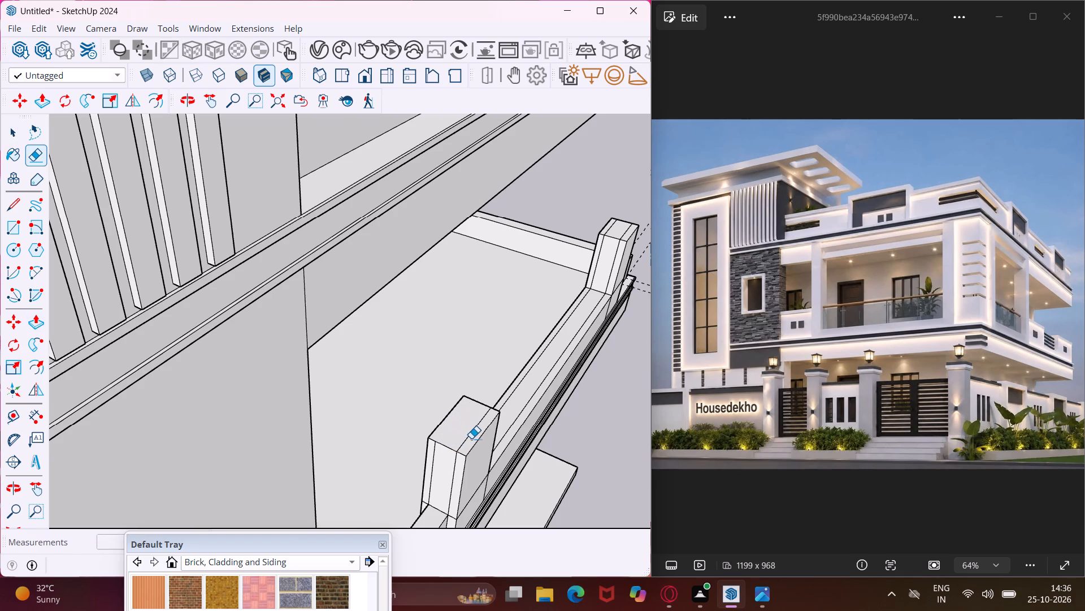
pyautogui.click(472, 438)
pyautogui.scroll(-4, 462, 444)
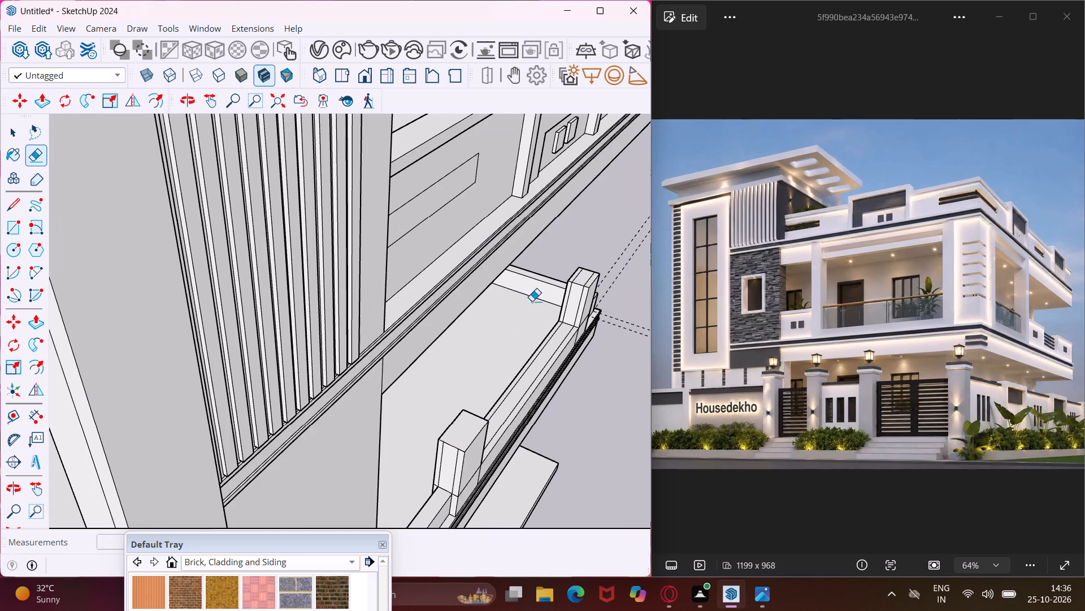
pyautogui.scroll(10, 596, 265)
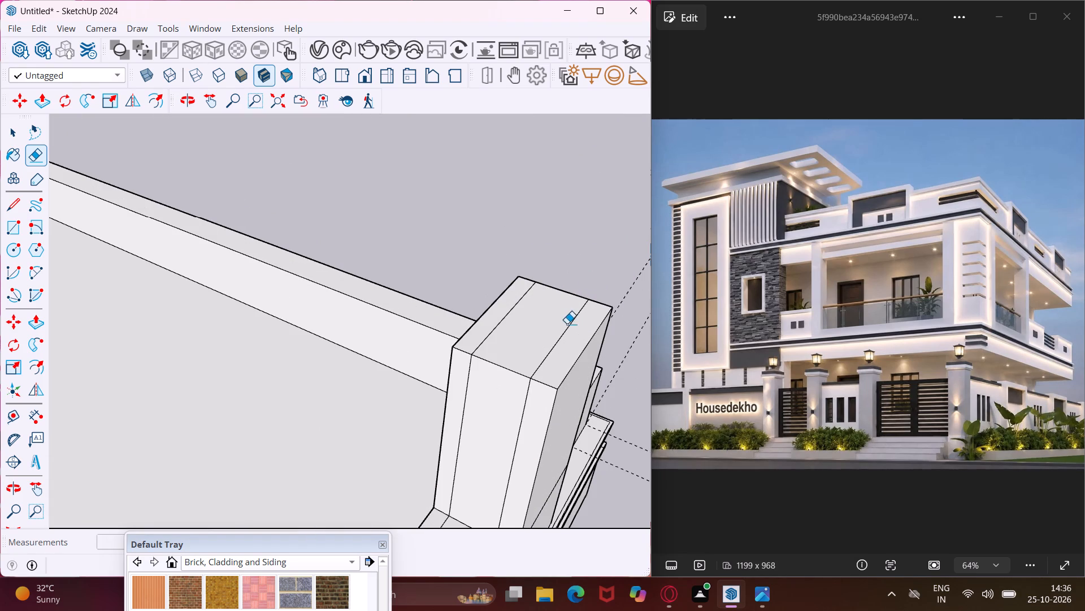
pyautogui.click(573, 329)
pyautogui.moveTo(501, 317); pyautogui.dragTo(559, 345)
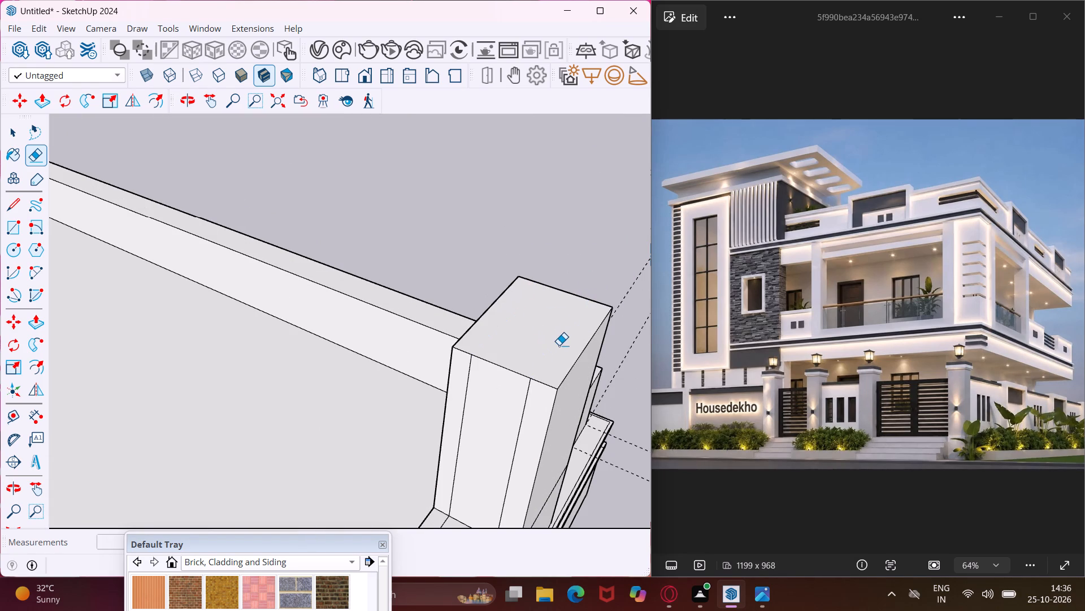
pyautogui.press('Escape')
pyautogui.press('space')
# Push/Pull the top of the balcony's second front post up about 6' 11" to the underside of the roof slab.
pyautogui.scroll(-14, 546, 328)
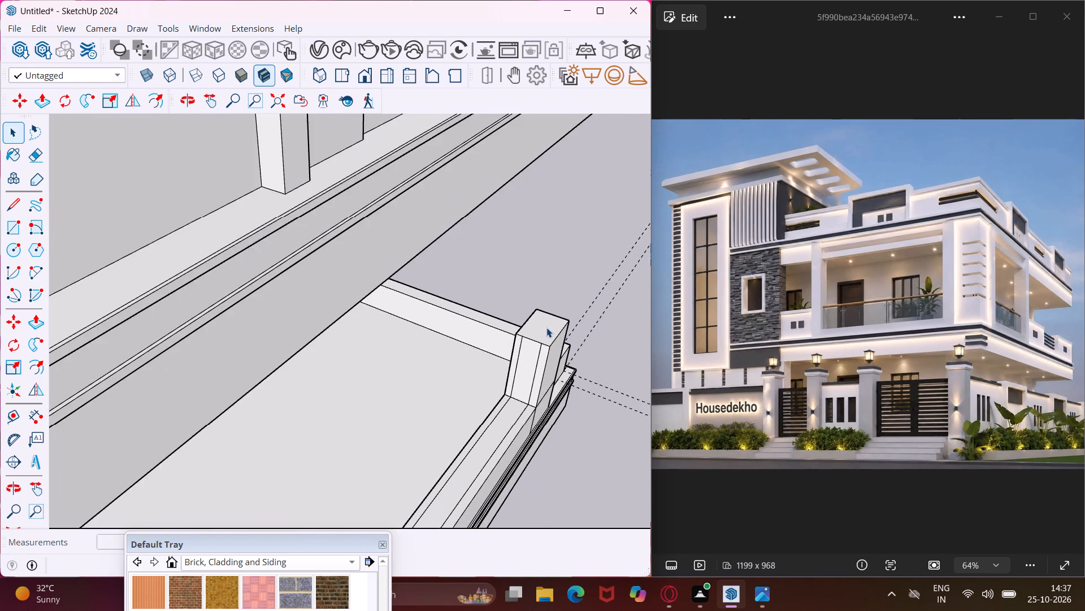
pyautogui.scroll(-4, 546, 328)
pyautogui.moveTo(448, 496); pyautogui.dragTo(418, 442, button='middle')
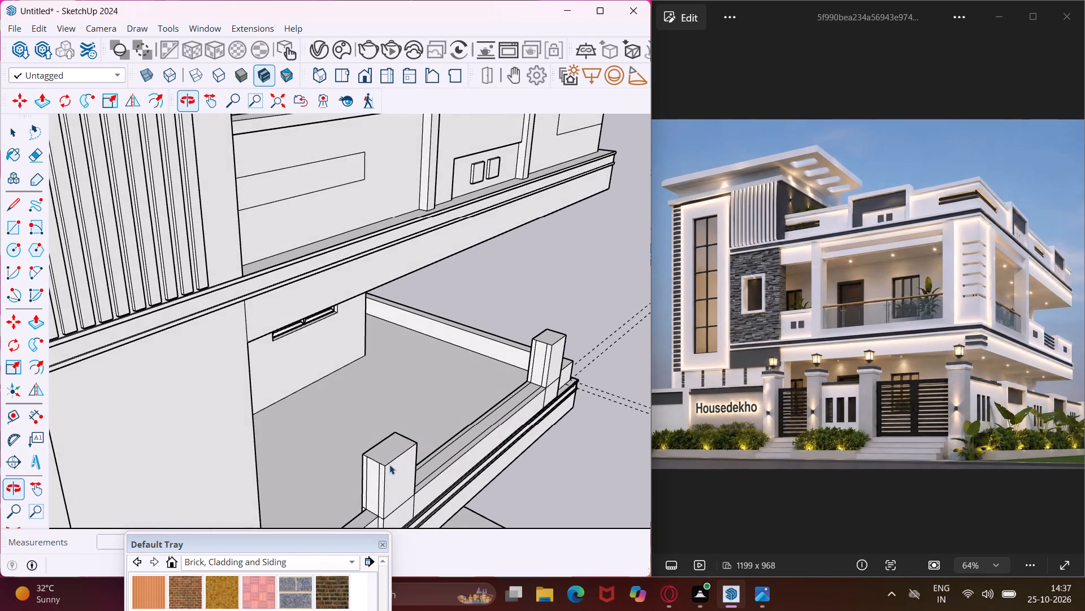
pyautogui.scroll(4, 385, 450)
pyautogui.click(391, 444)
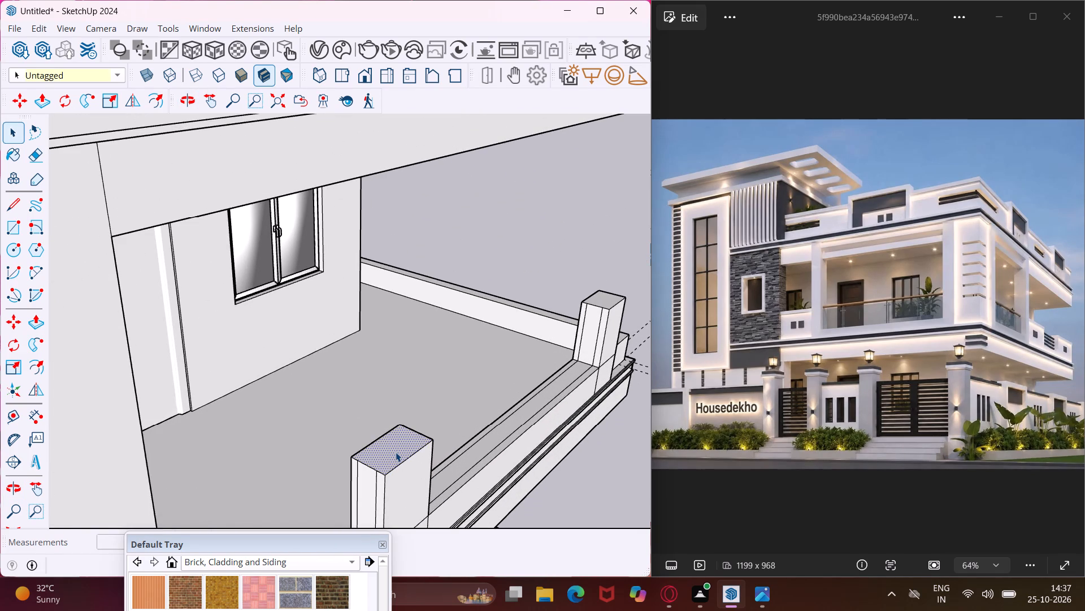
pyautogui.press('p')
pyautogui.click(396, 452)
pyautogui.scroll(-5, 380, 420)
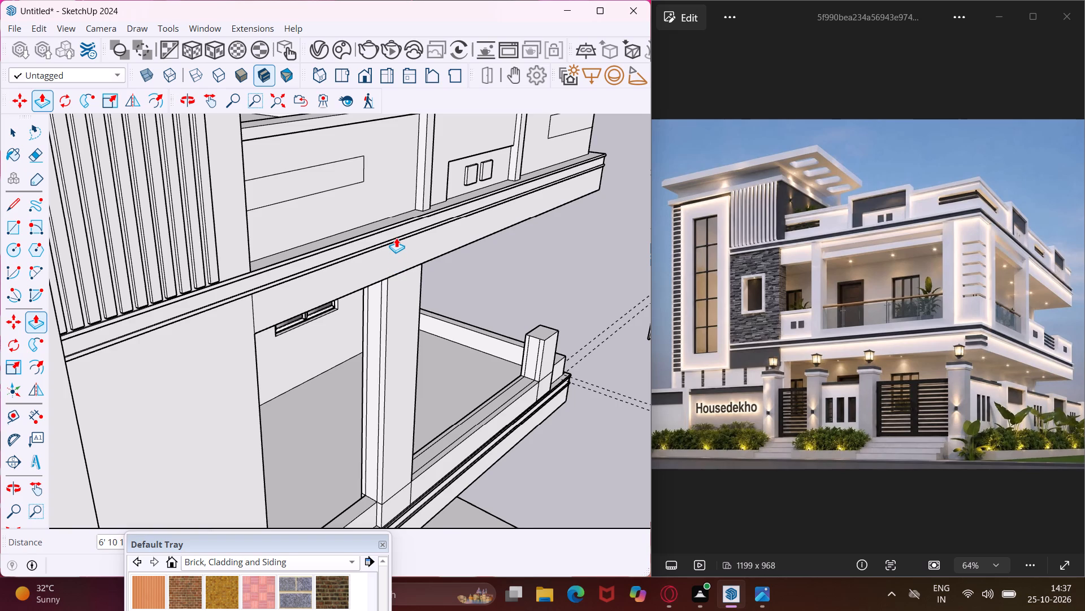
pyautogui.scroll(9, 396, 238)
pyautogui.moveTo(396, 238); pyautogui.dragTo(313, 190, button='middle')
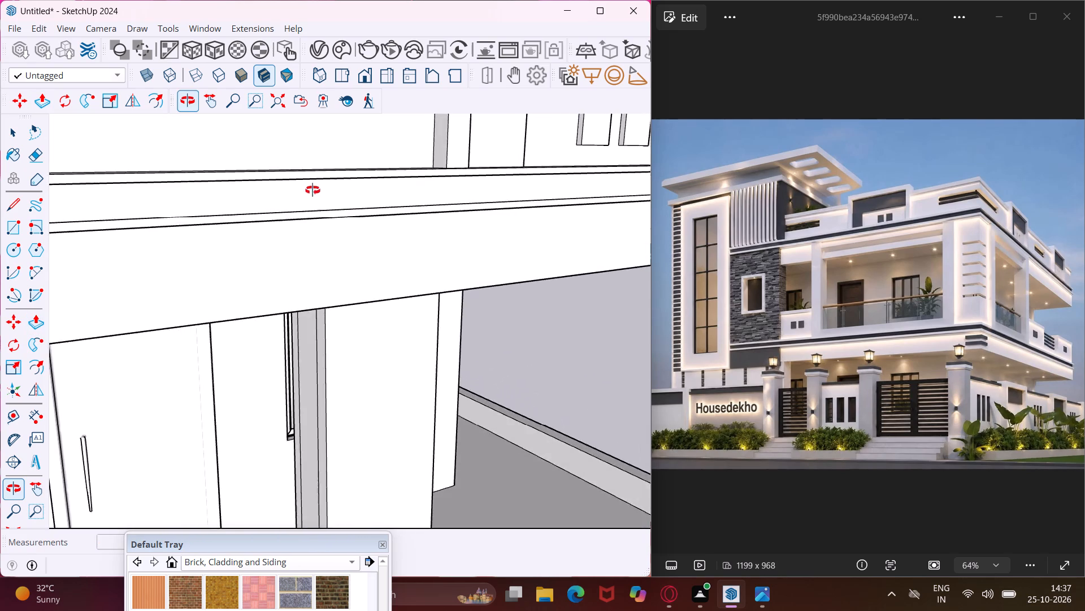
pyautogui.moveTo(313, 190); pyautogui.dragTo(536, 97, button='middle')
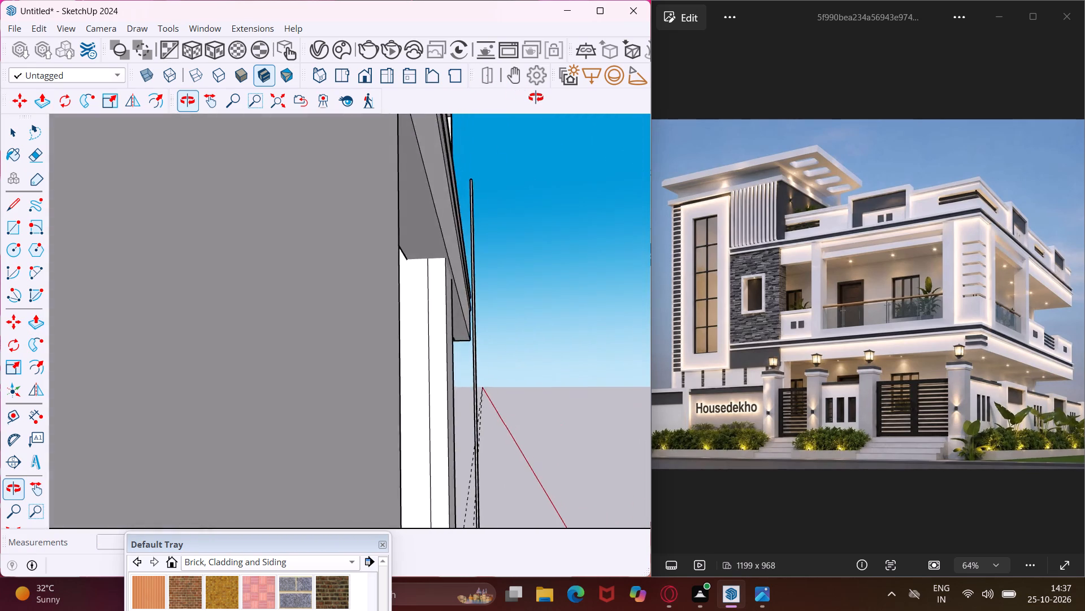
pyautogui.moveTo(536, 97); pyautogui.dragTo(441, 92, button='middle')
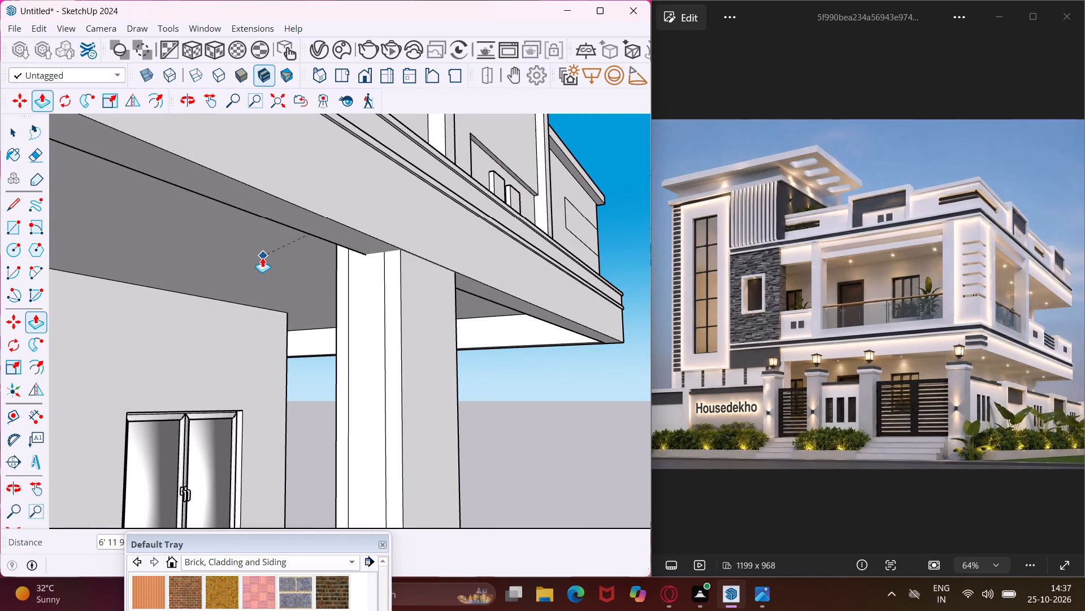
pyautogui.click(242, 230)
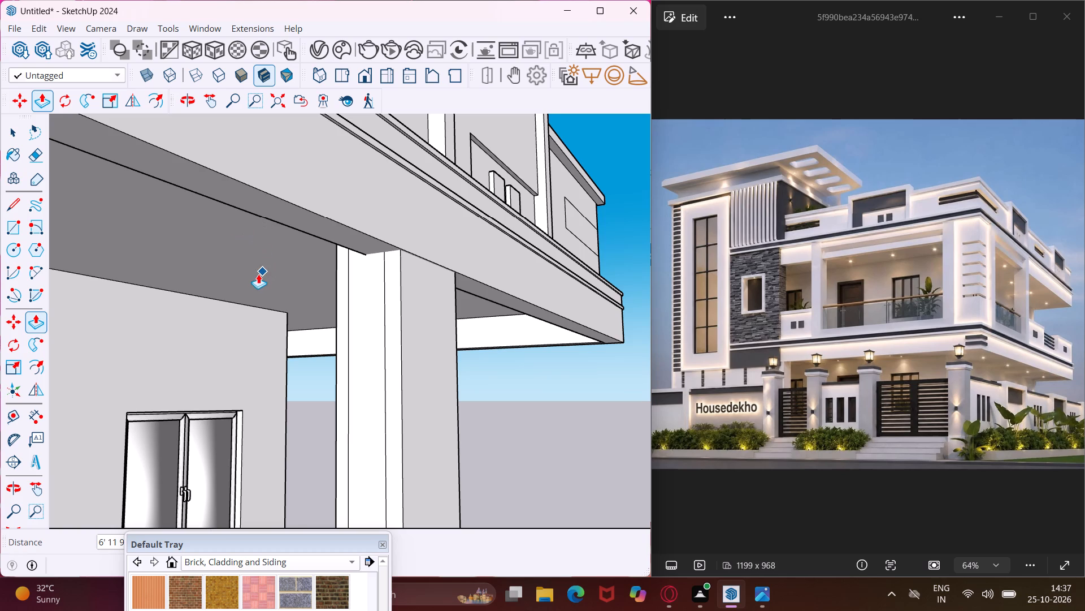
pyautogui.scroll(-9, 255, 276)
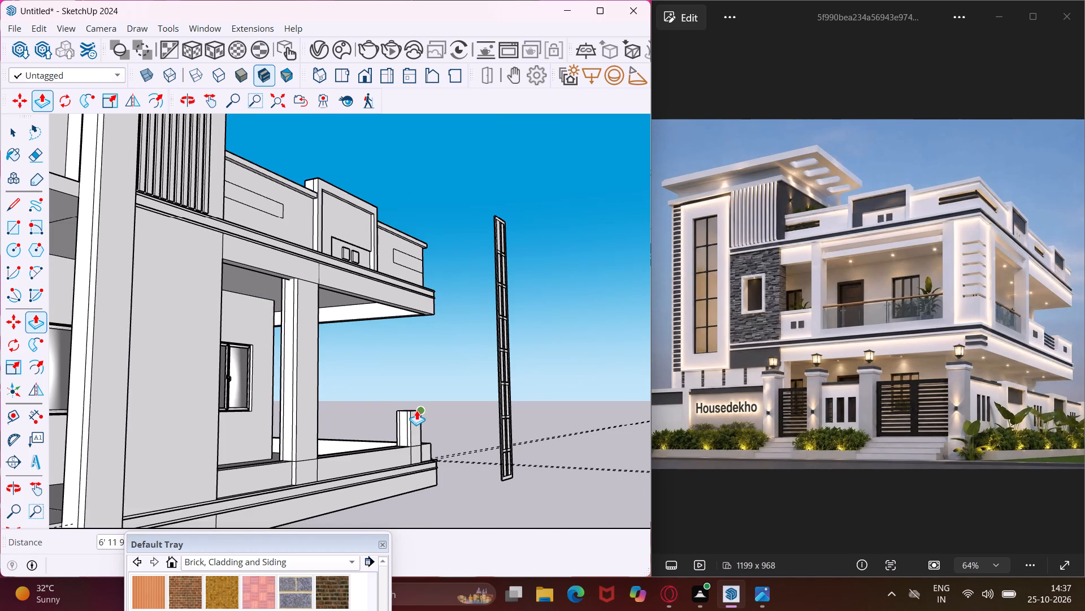
pyautogui.press('Escape')
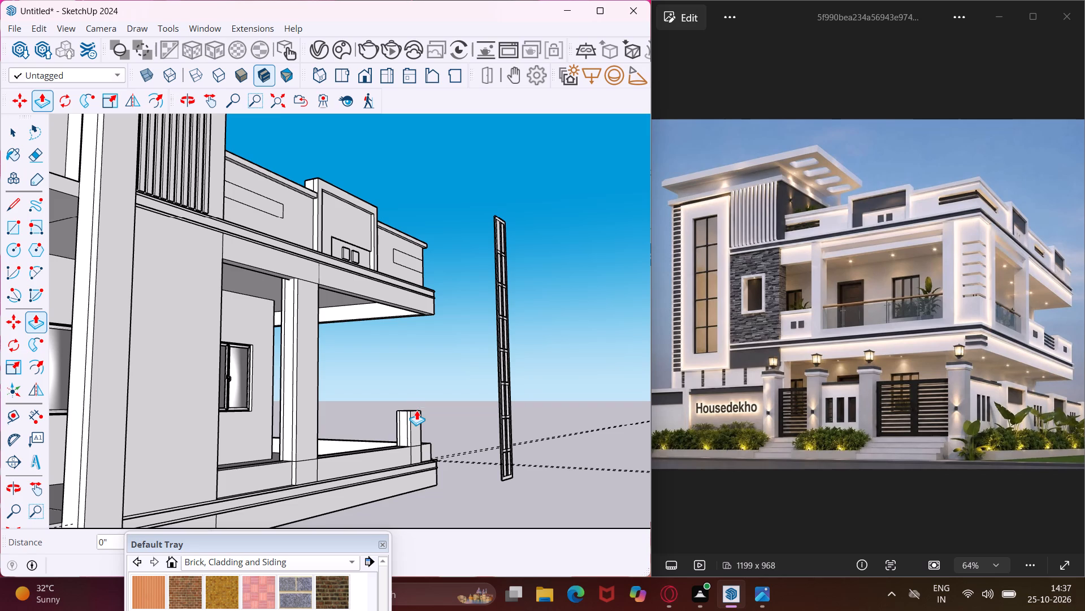
# Extend the top of the balcony's corner post up to the roof slab by the same Push/Pull distance.
pyautogui.moveTo(410, 405); pyautogui.dragTo(423, 501, button='middle')
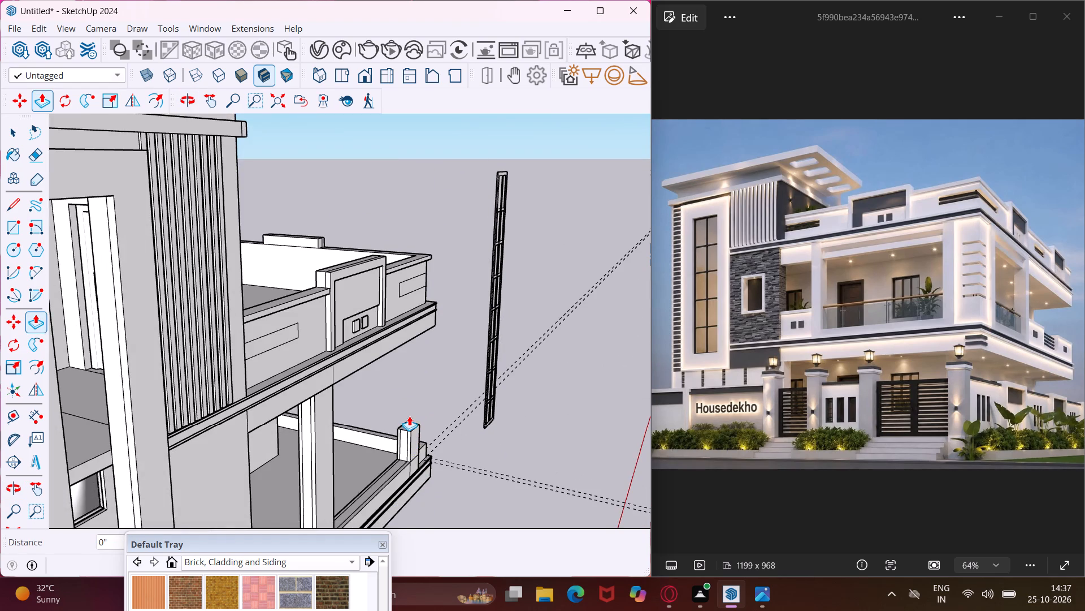
pyautogui.scroll(11, 409, 416)
pyautogui.doubleClick(419, 467)
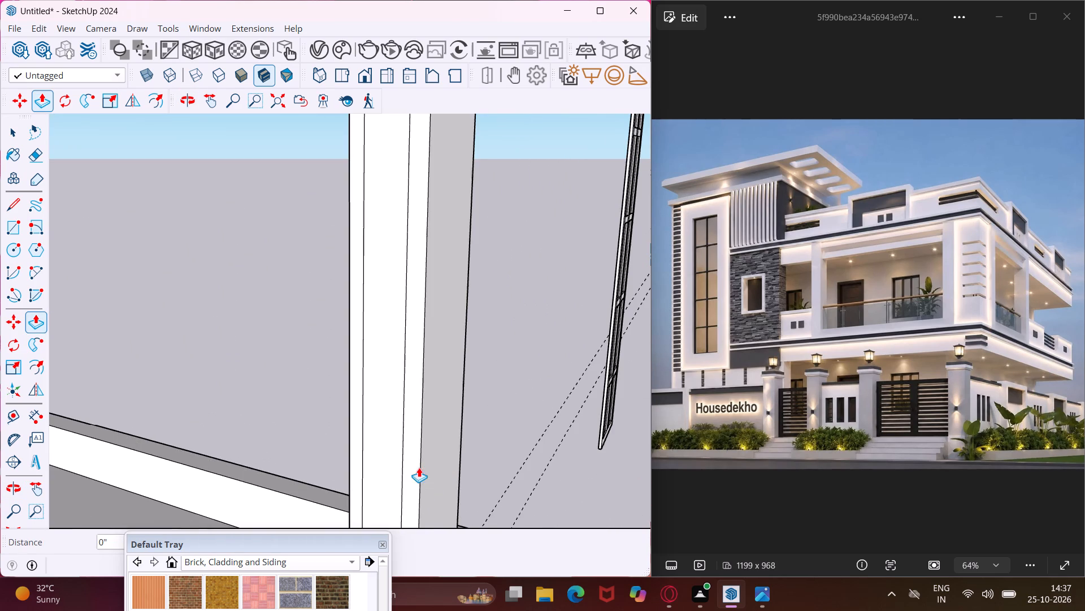
pyautogui.scroll(-15, 385, 445)
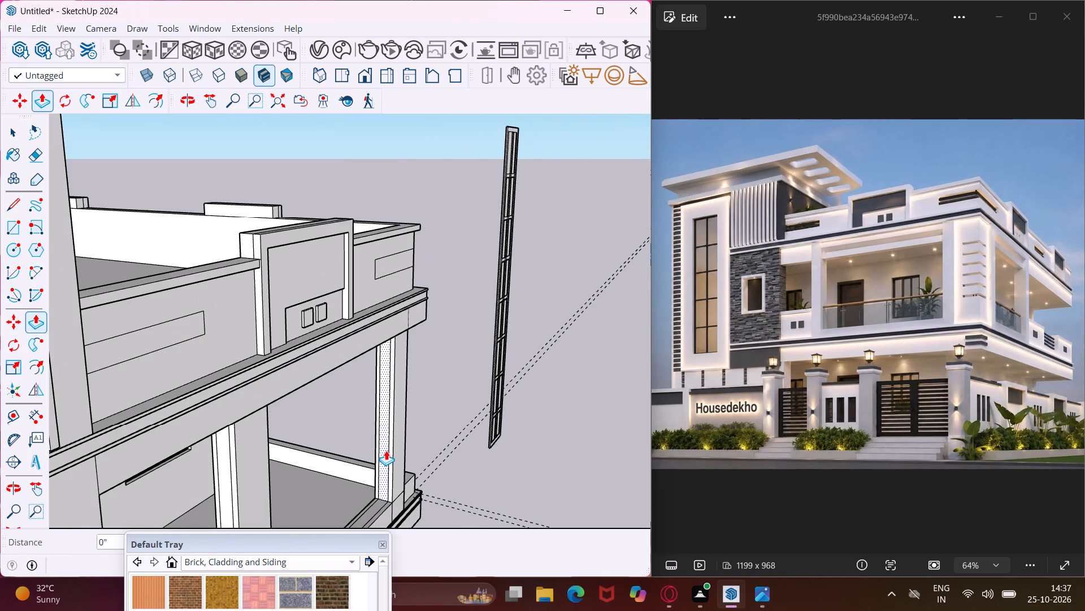
pyautogui.press('Escape')
pyautogui.press('space')
# Push/Pull the front part of the corner post's outer side face outward about 1' 6 9/16" towards the balcony's end parapet.
pyautogui.scroll(-5, 386, 450)
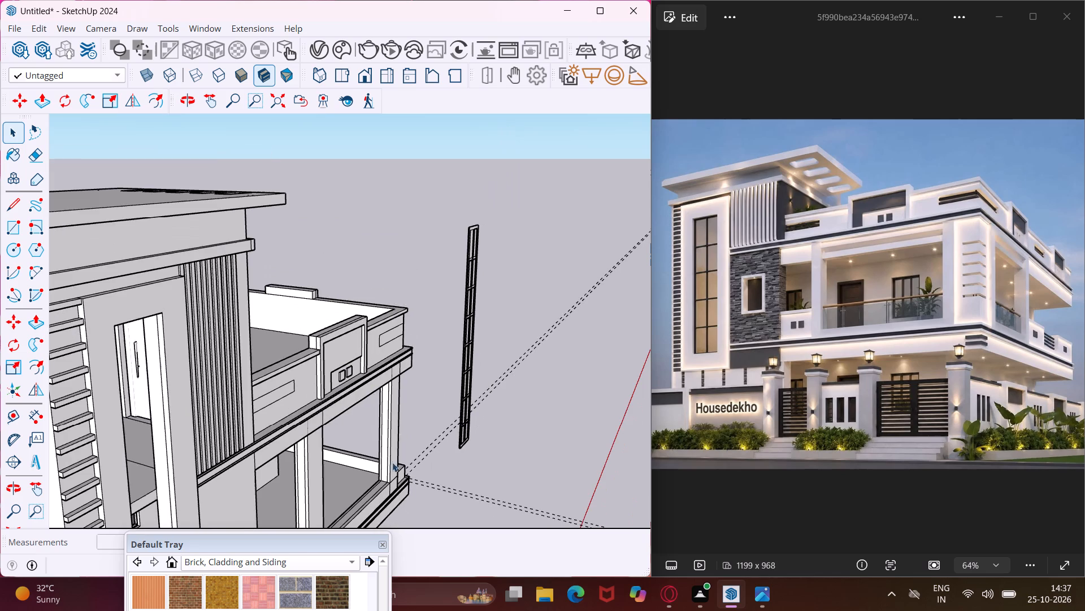
pyautogui.moveTo(401, 487); pyautogui.dragTo(257, 447, button='middle')
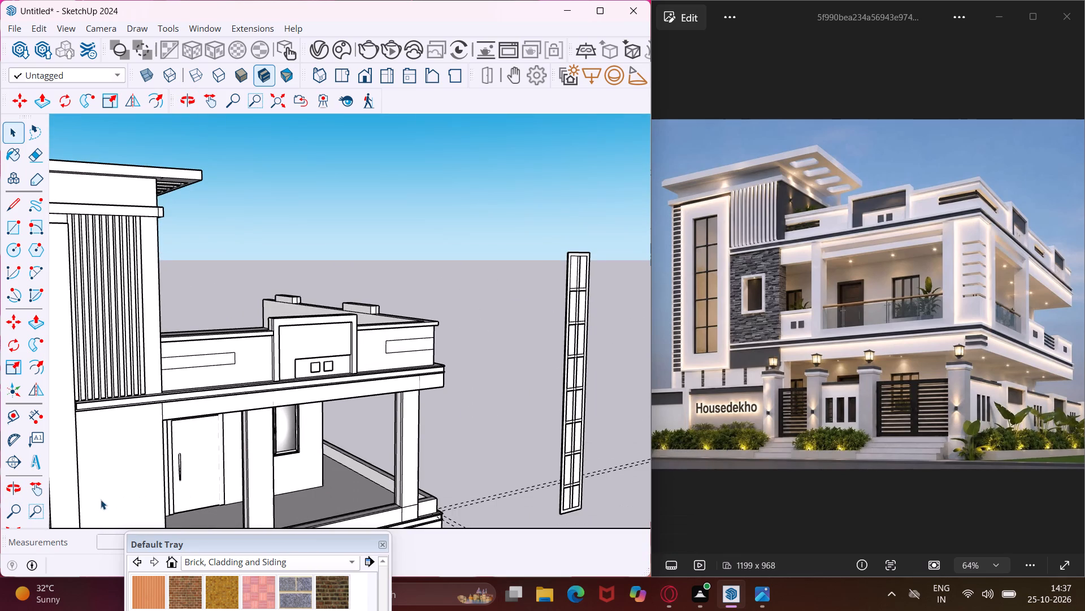
pyautogui.moveTo(387, 498); pyautogui.dragTo(320, 491, button='middle')
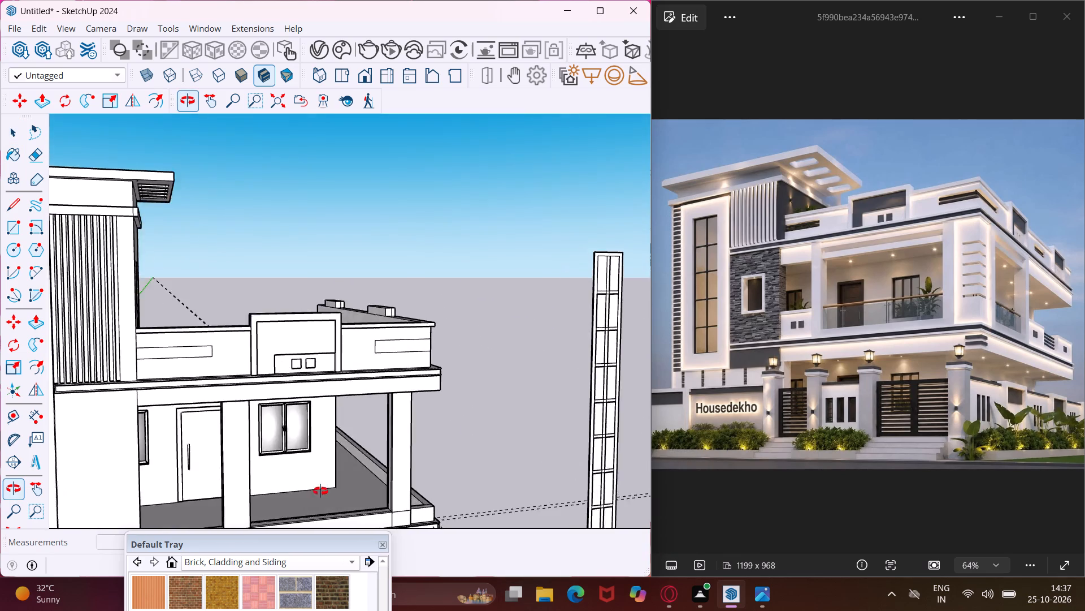
pyautogui.moveTo(320, 491); pyautogui.dragTo(0, 425, button='middle')
pyautogui.scroll(-5, 90, 418)
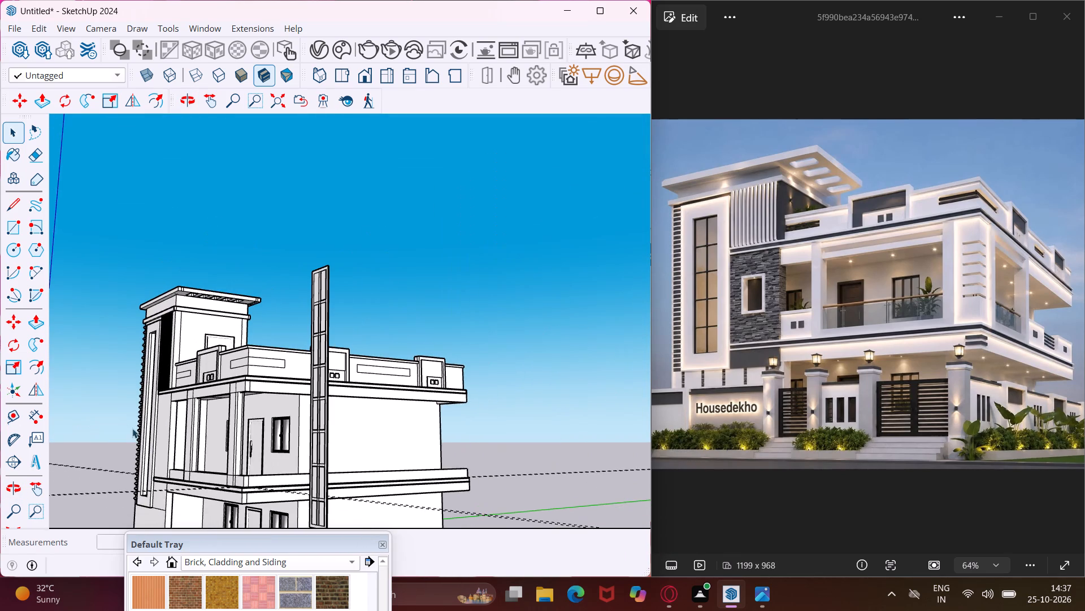
pyautogui.scroll(5, 235, 453)
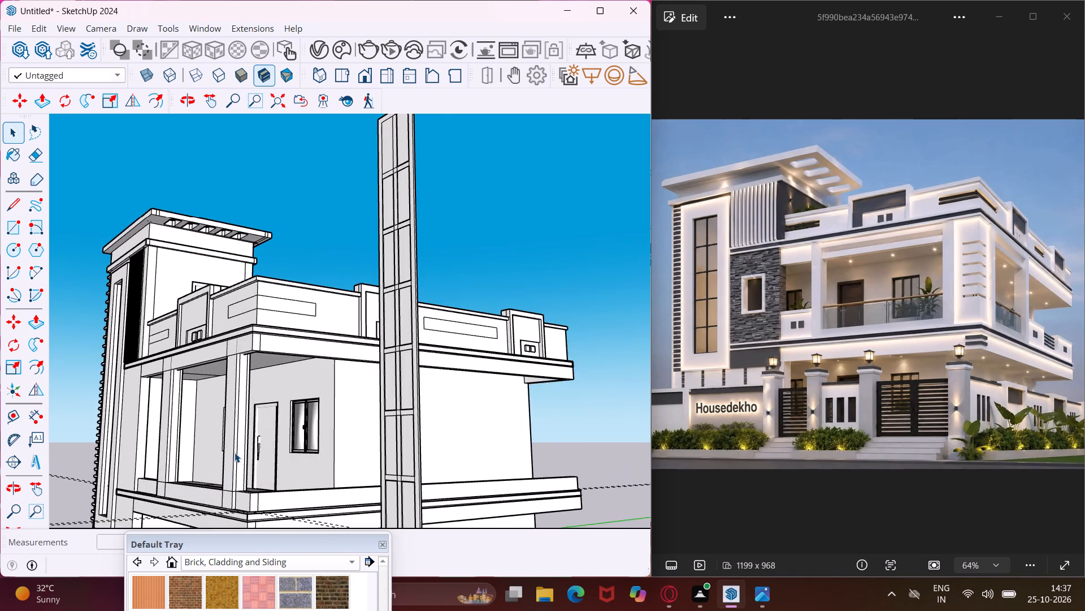
pyautogui.scroll(4, 235, 453)
pyautogui.moveTo(235, 453); pyautogui.dragTo(233, 442, button='middle')
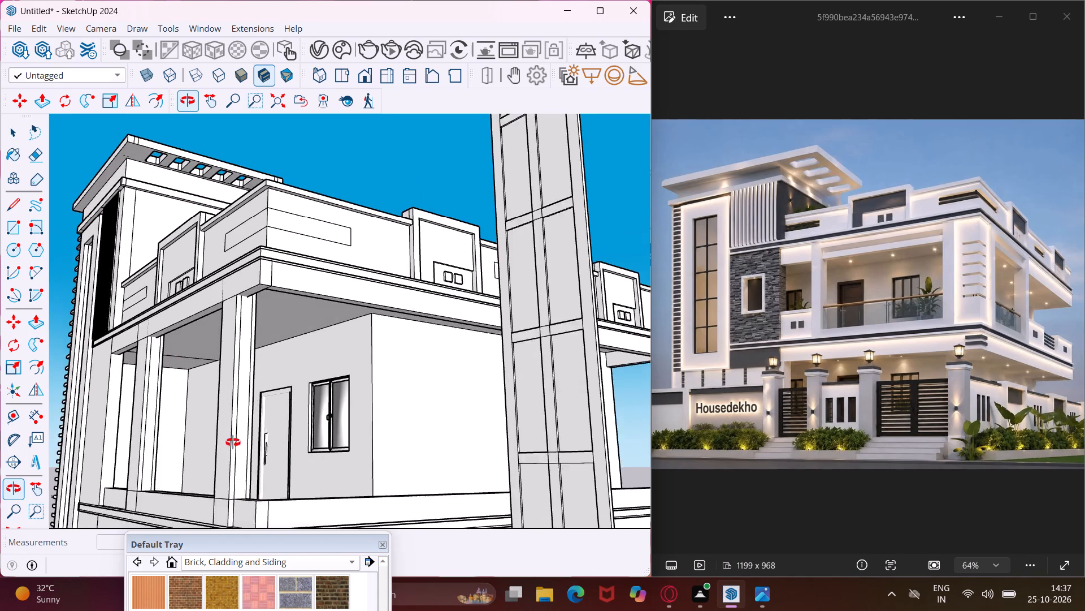
pyautogui.moveTo(233, 442); pyautogui.dragTo(224, 428, button='middle')
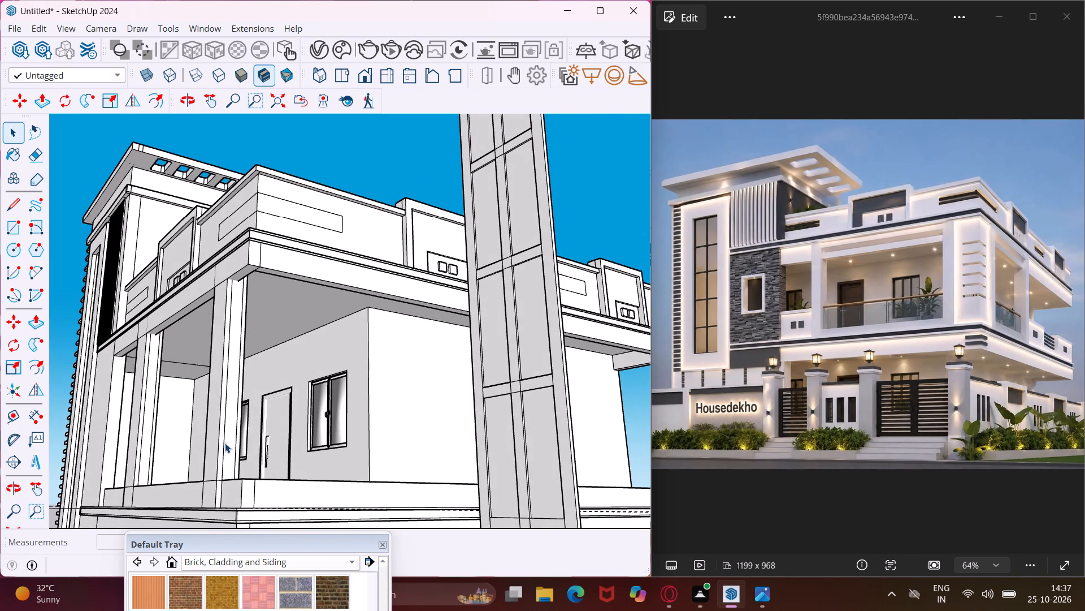
pyautogui.scroll(3, 225, 443)
pyautogui.click(235, 458)
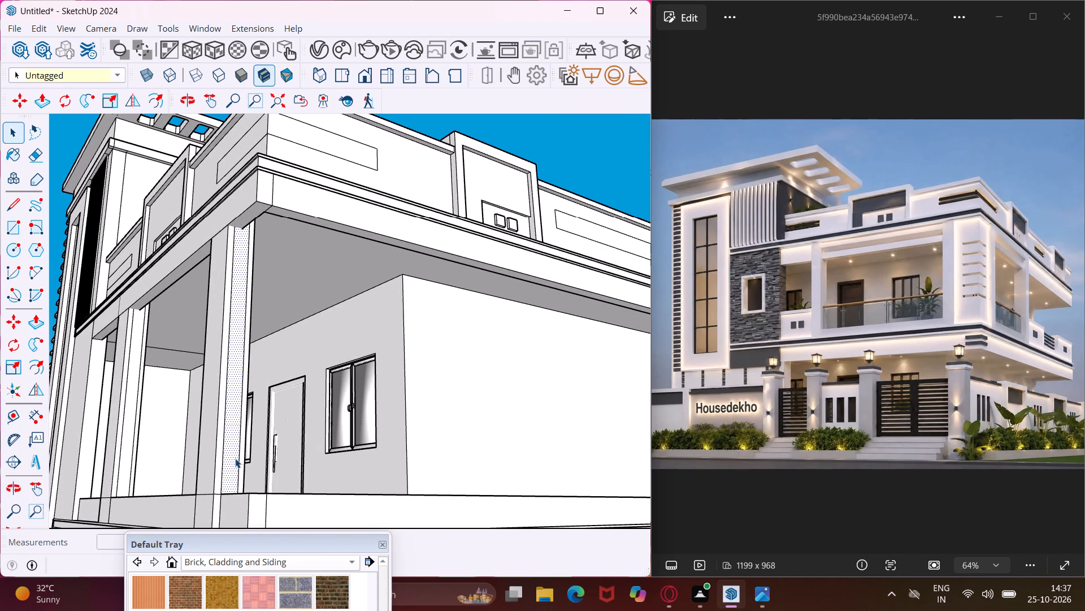
pyautogui.press('p')
pyautogui.click(235, 458)
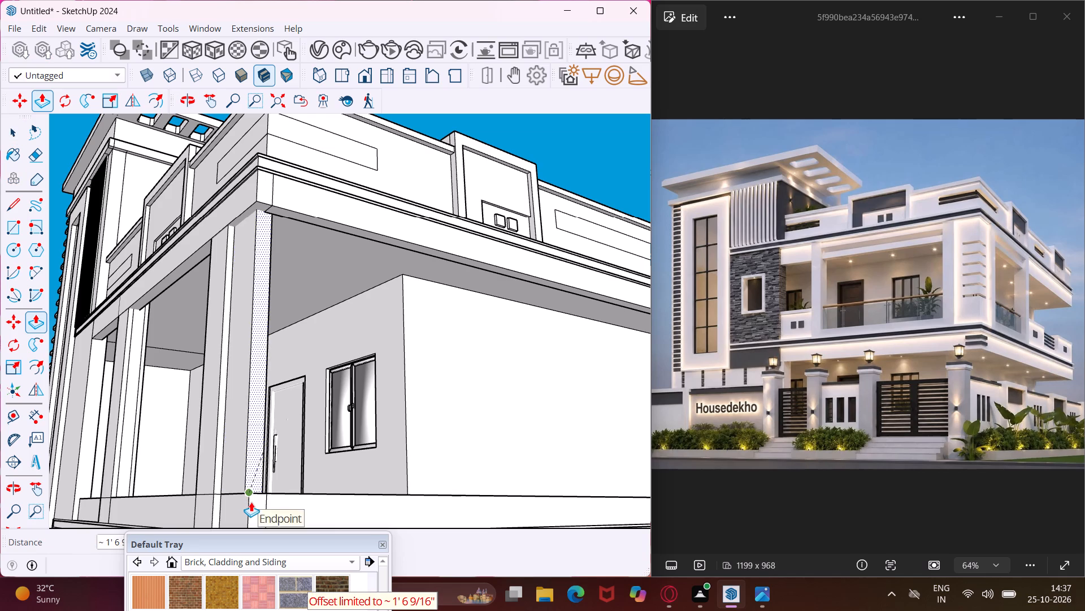
pyautogui.click(251, 502)
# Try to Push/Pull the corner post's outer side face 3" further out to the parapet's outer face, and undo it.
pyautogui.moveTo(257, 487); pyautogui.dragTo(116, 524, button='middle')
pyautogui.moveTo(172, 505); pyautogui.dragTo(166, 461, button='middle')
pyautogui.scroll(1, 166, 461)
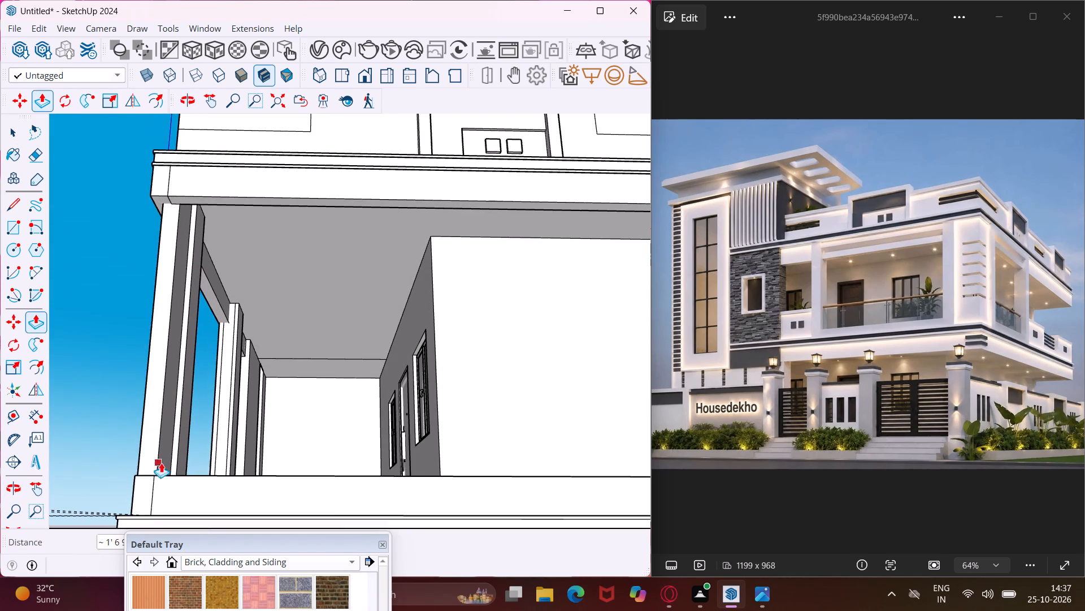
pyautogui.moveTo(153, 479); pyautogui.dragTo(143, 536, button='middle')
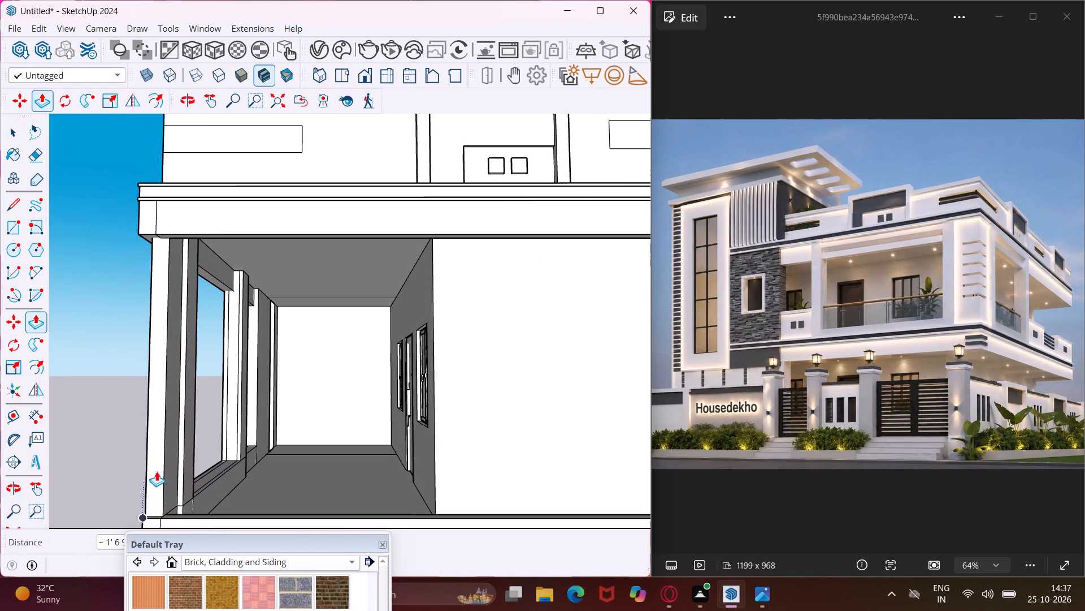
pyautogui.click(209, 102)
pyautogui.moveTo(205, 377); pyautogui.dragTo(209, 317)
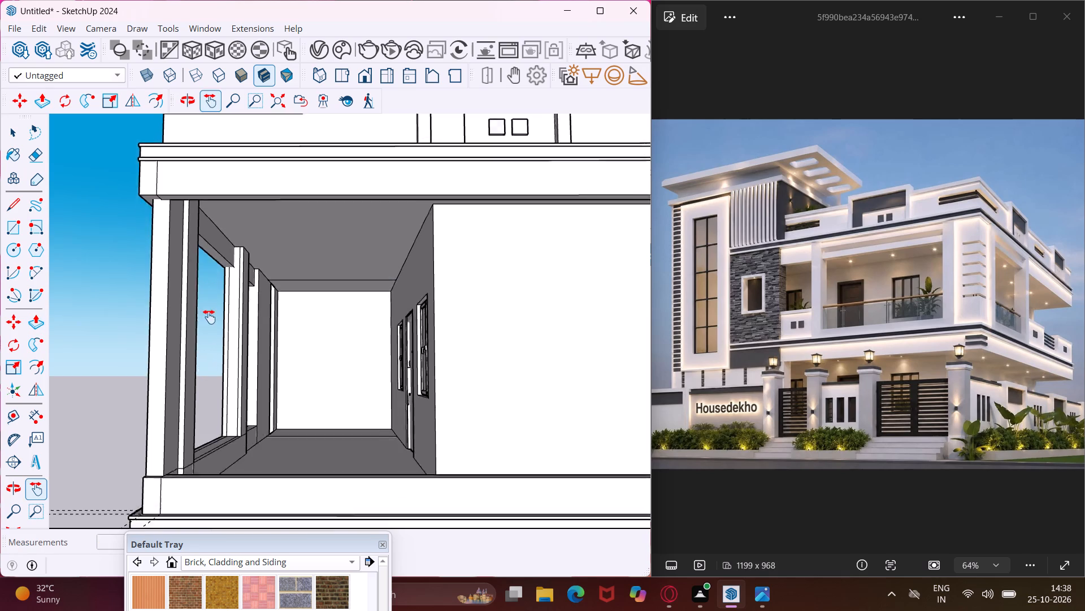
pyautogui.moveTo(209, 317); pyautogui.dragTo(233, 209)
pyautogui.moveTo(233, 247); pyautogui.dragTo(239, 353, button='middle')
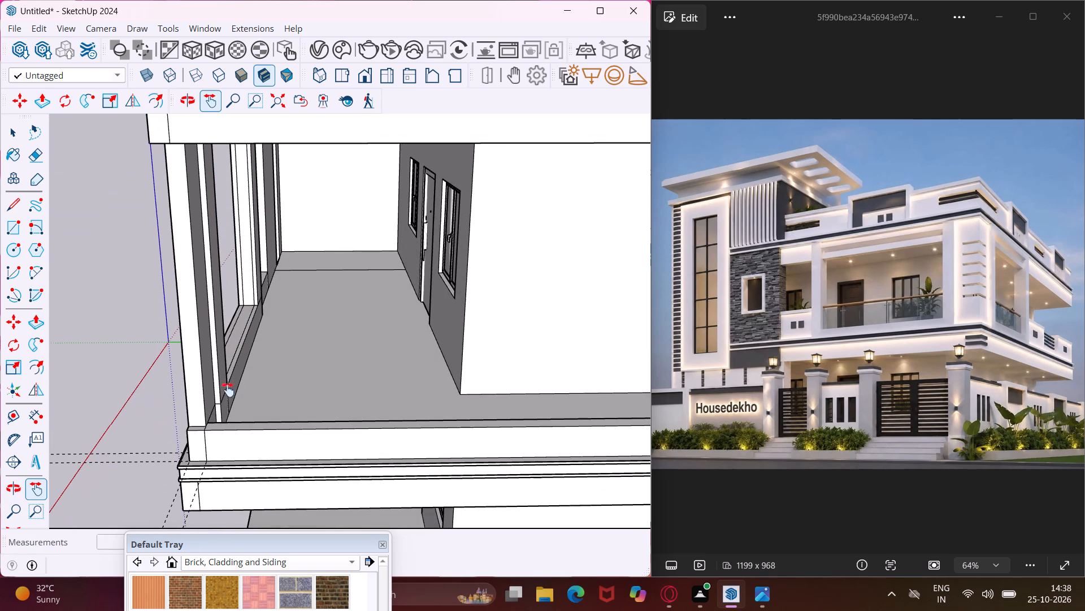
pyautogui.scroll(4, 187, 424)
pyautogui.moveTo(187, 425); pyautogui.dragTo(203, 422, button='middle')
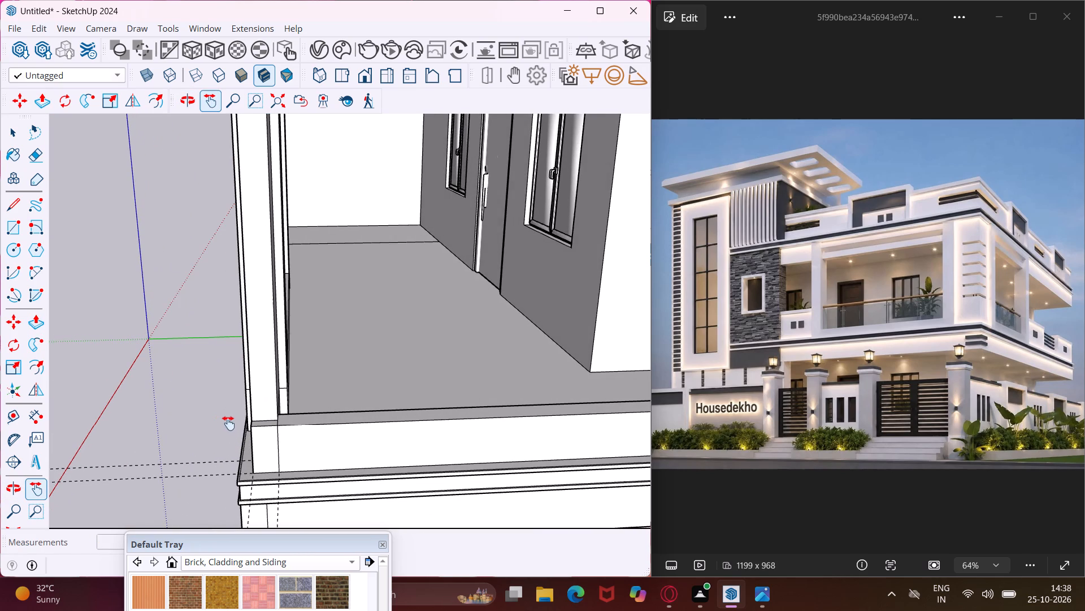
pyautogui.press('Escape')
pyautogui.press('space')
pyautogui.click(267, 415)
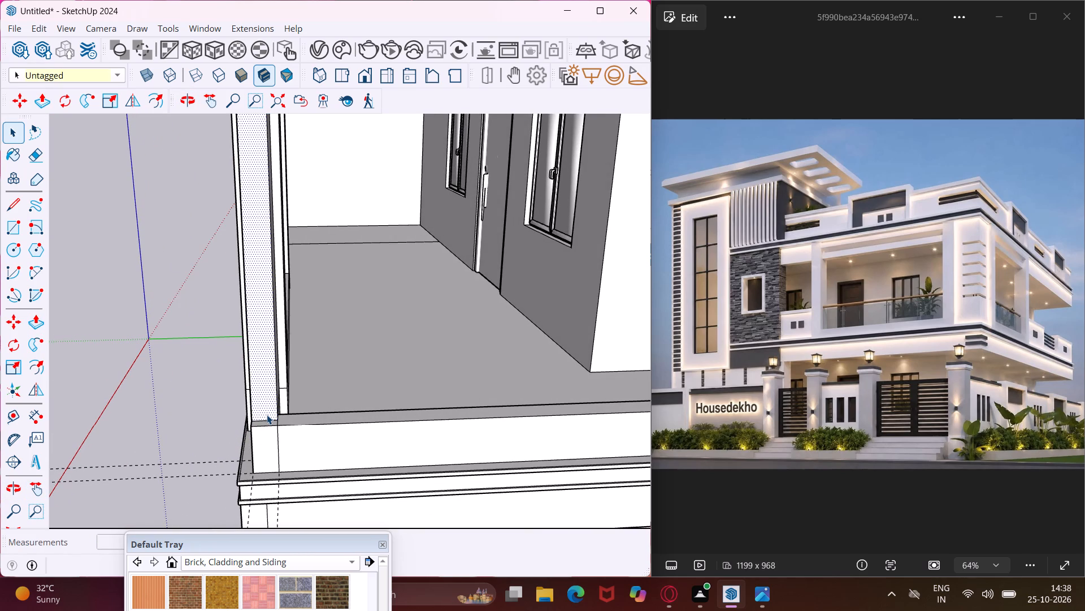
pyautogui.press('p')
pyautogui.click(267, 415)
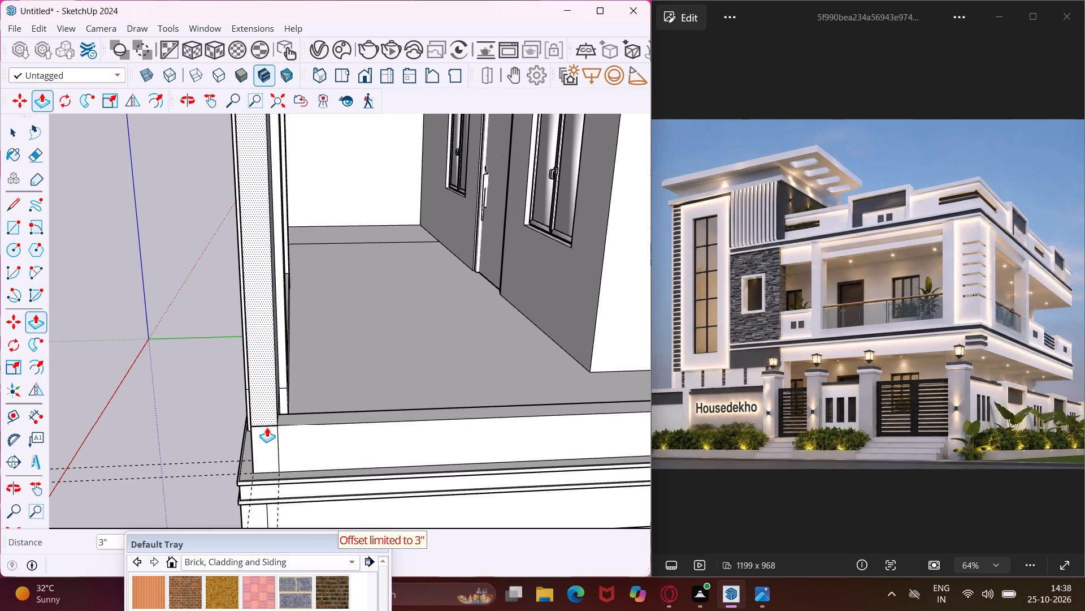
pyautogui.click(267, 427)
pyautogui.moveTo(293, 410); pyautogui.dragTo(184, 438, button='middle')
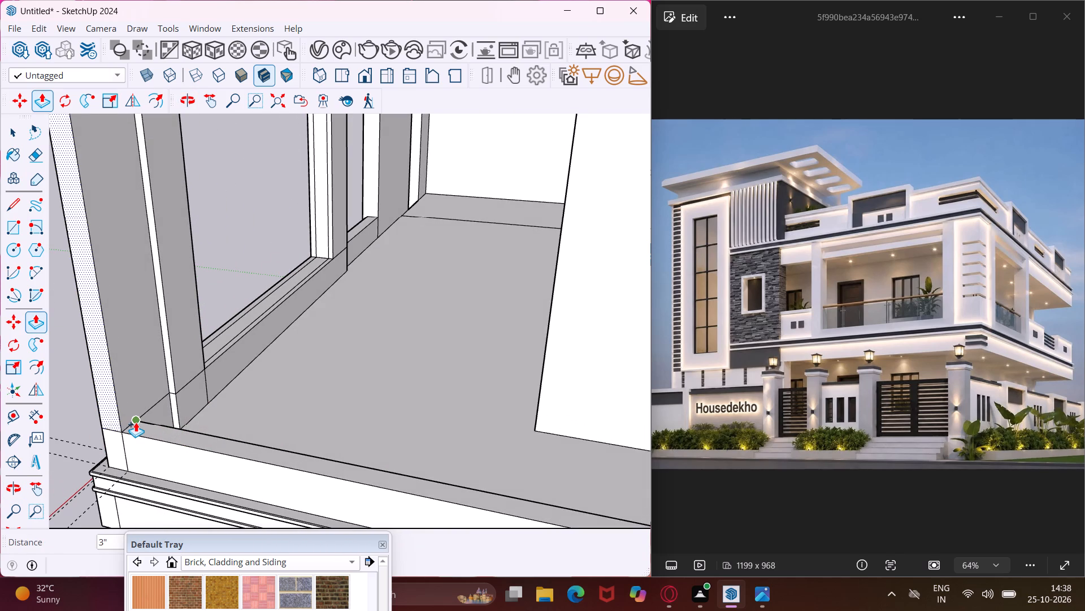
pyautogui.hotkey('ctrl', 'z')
# Push/Pull the corner post's outer side face inward 2 7/8" in create-new-face mode.
pyautogui.scroll(8, 117, 407)
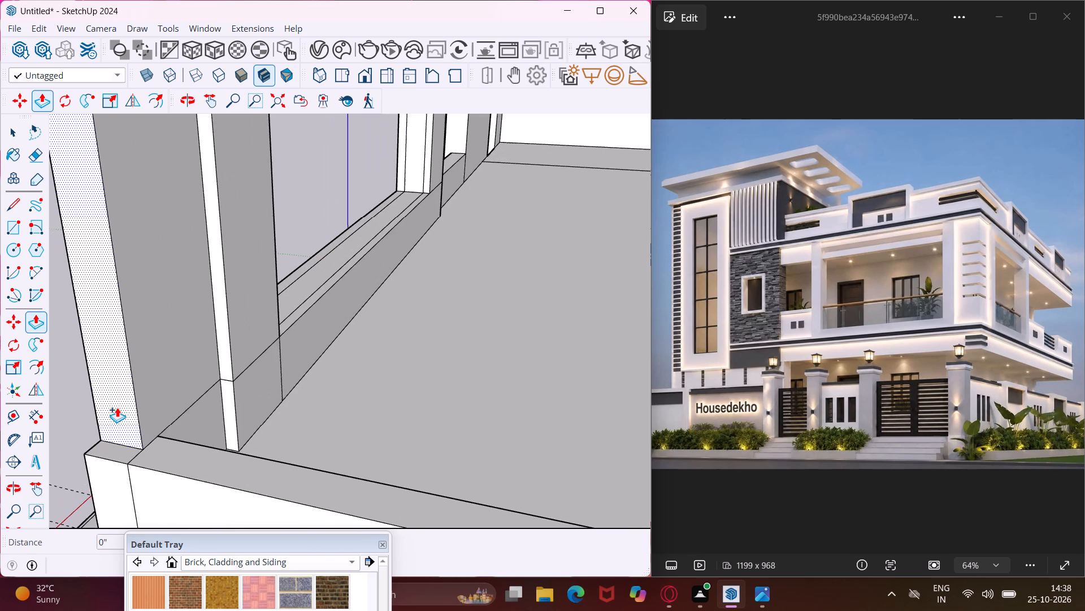
pyautogui.click(117, 407)
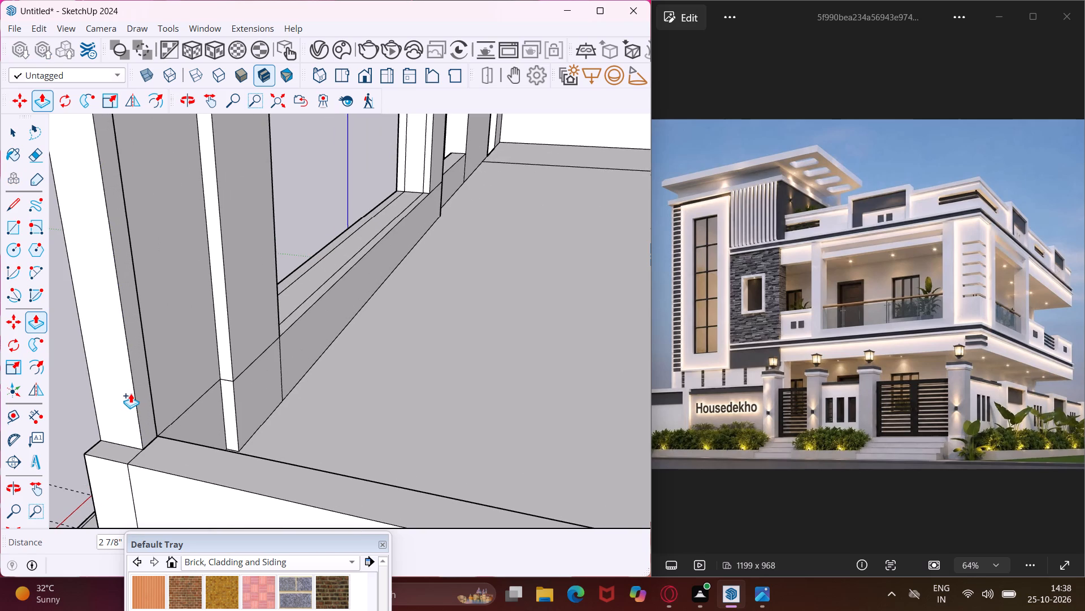
pyautogui.click(131, 393)
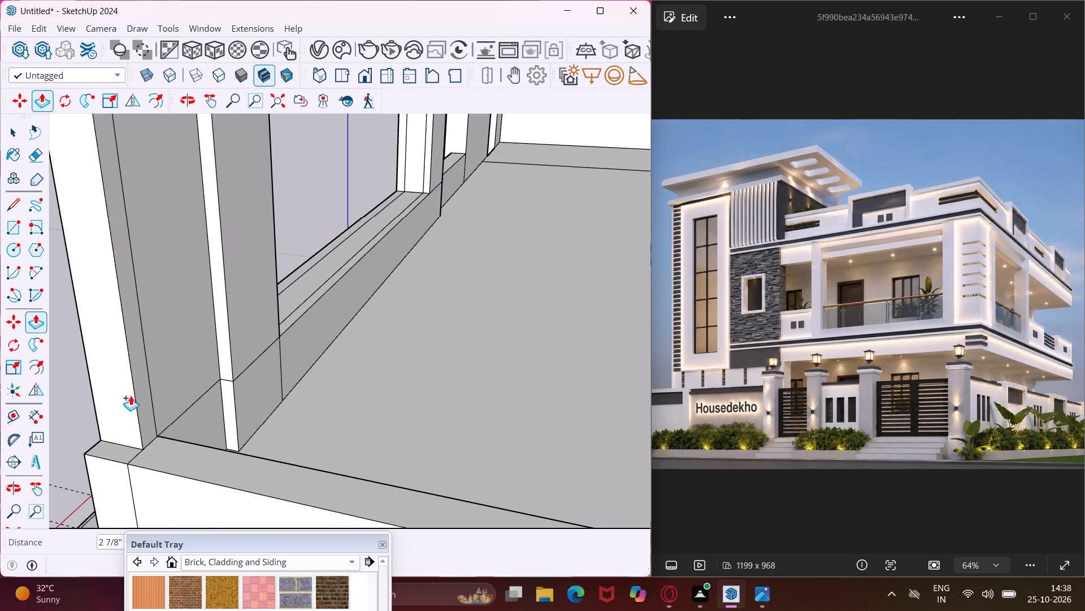
# Push/Pull the corner post's outer side face outward 3" in create-new-face mode, flush with the parapet's outer face.
pyautogui.click(128, 399)
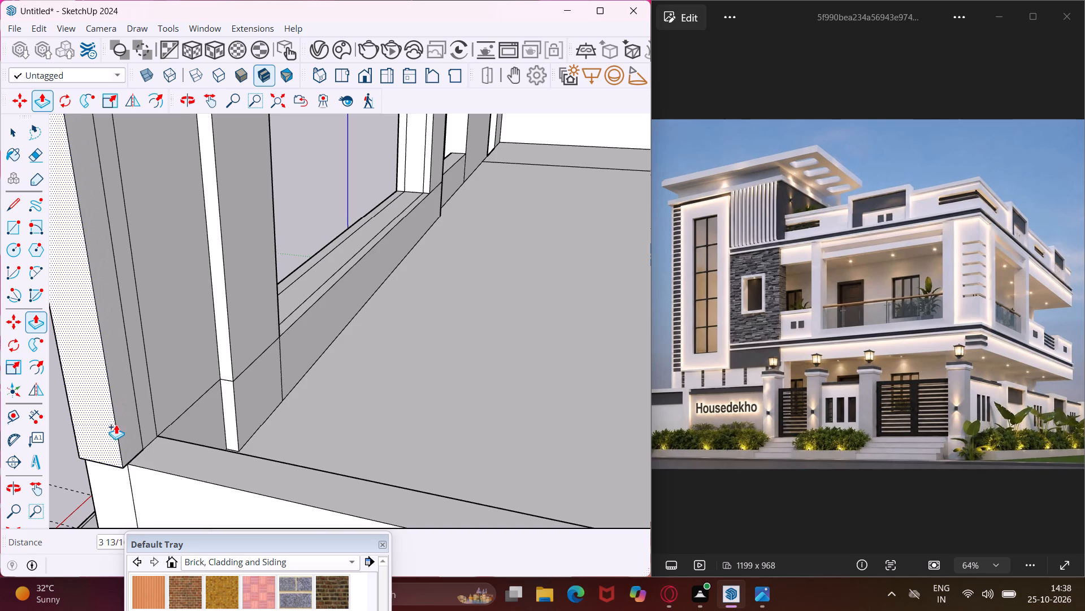
pyautogui.click(136, 475)
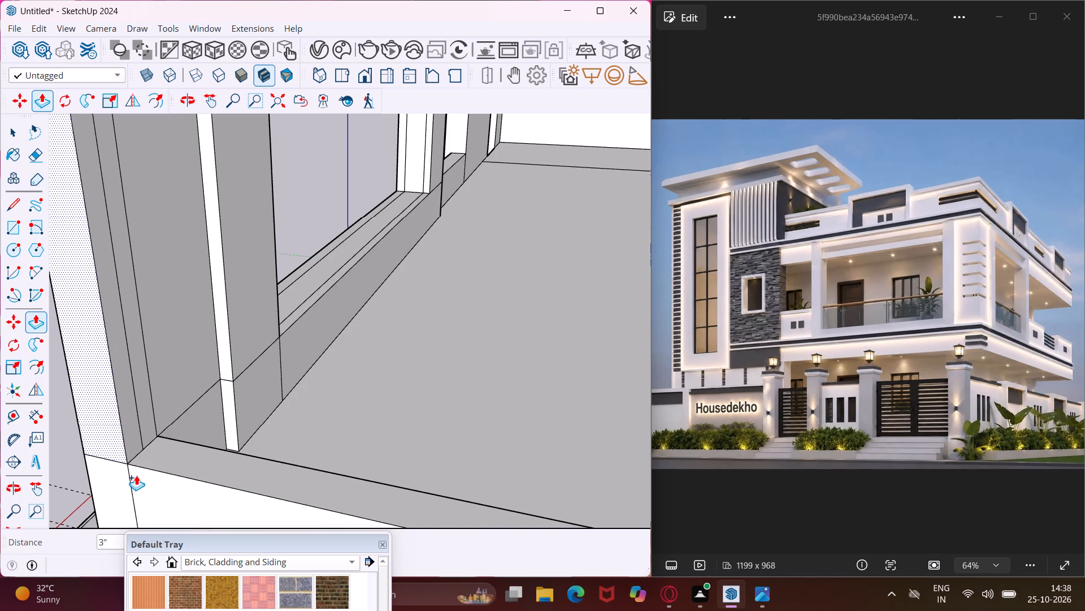
# Erase the leftover vertical edge on the corner post's face that looks along the end parapet.
pyautogui.press('Escape')
pyautogui.press('space')
pyautogui.press('e')
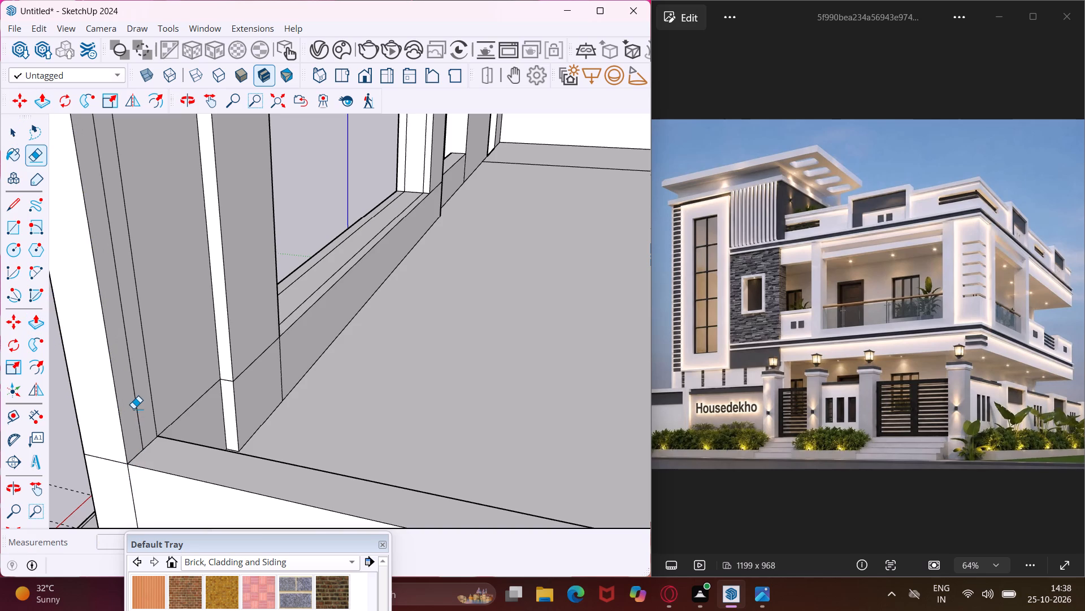
pyautogui.click(134, 405)
pyautogui.press('Escape')
pyautogui.press('space')
# Push/Pull that corner post face about 2' 2" along the end parapet to widen the post.
pyautogui.click(134, 405)
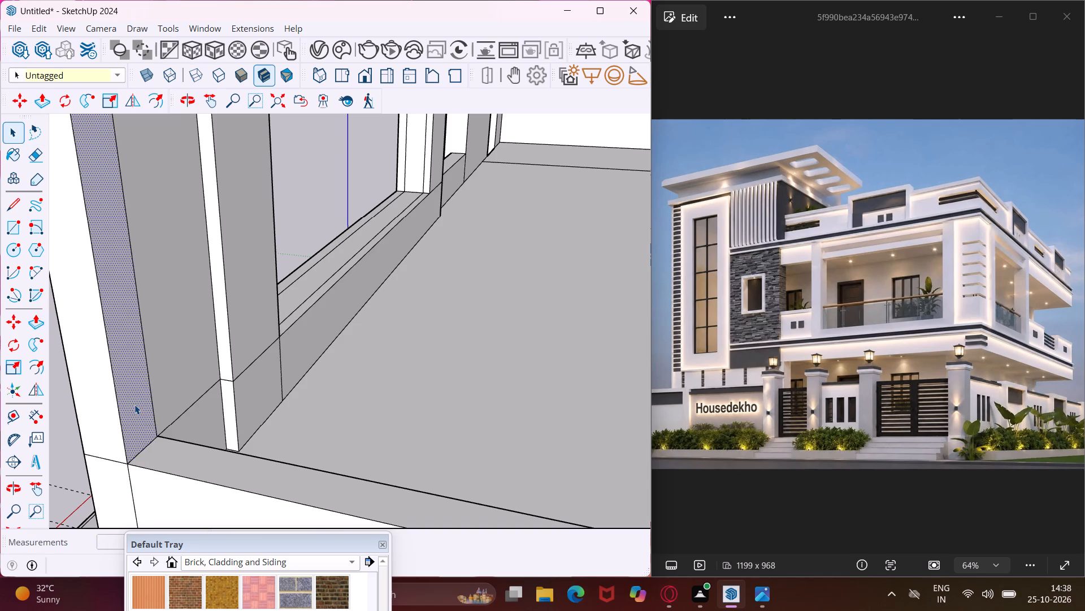
pyautogui.press('p')
pyautogui.click(134, 405)
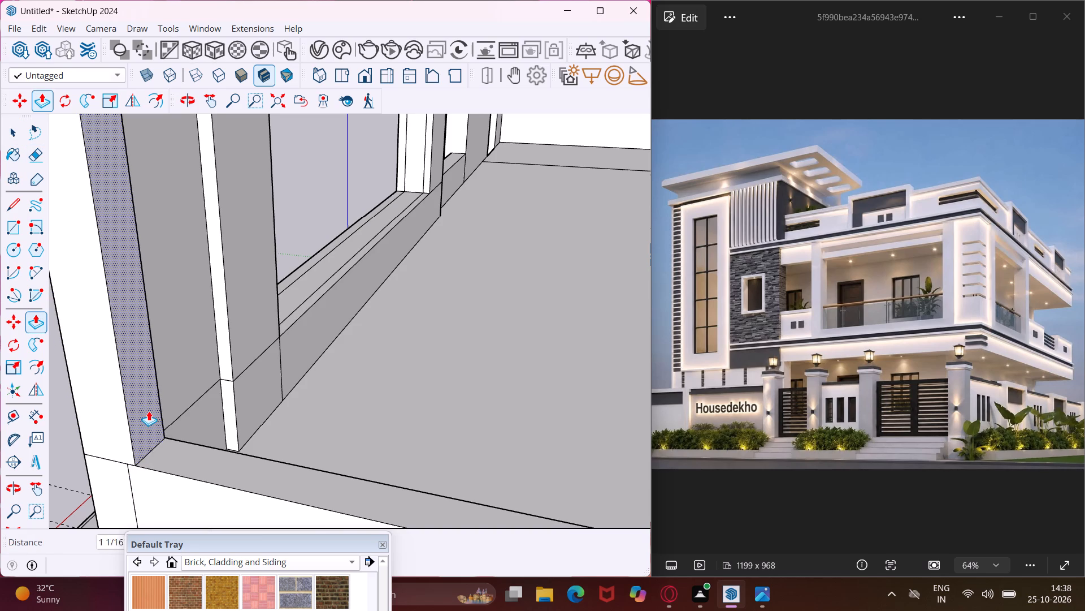
pyautogui.scroll(-18, 149, 411)
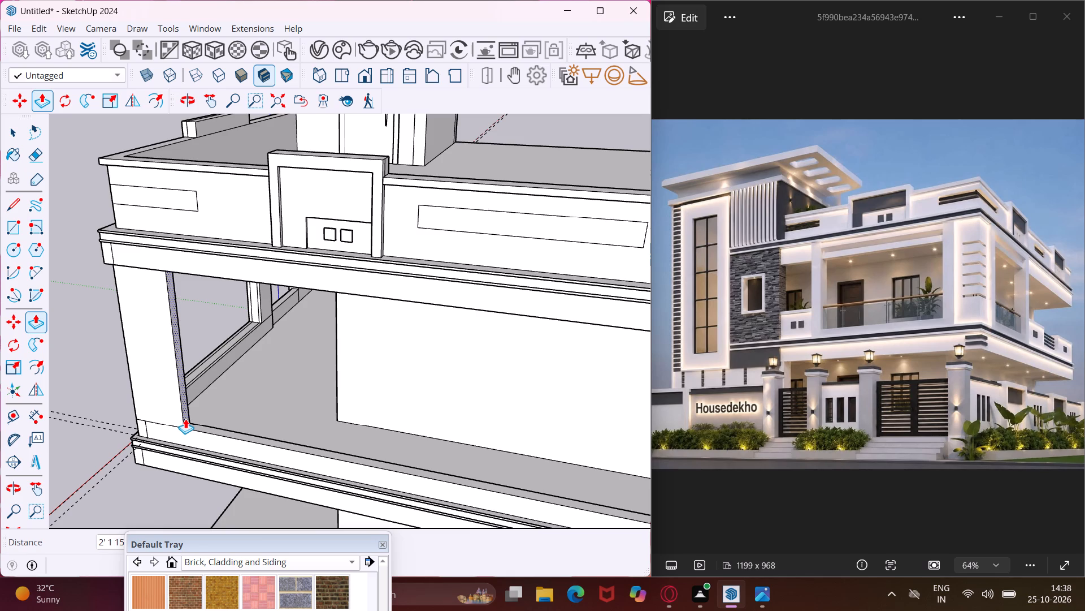
pyautogui.click(185, 419)
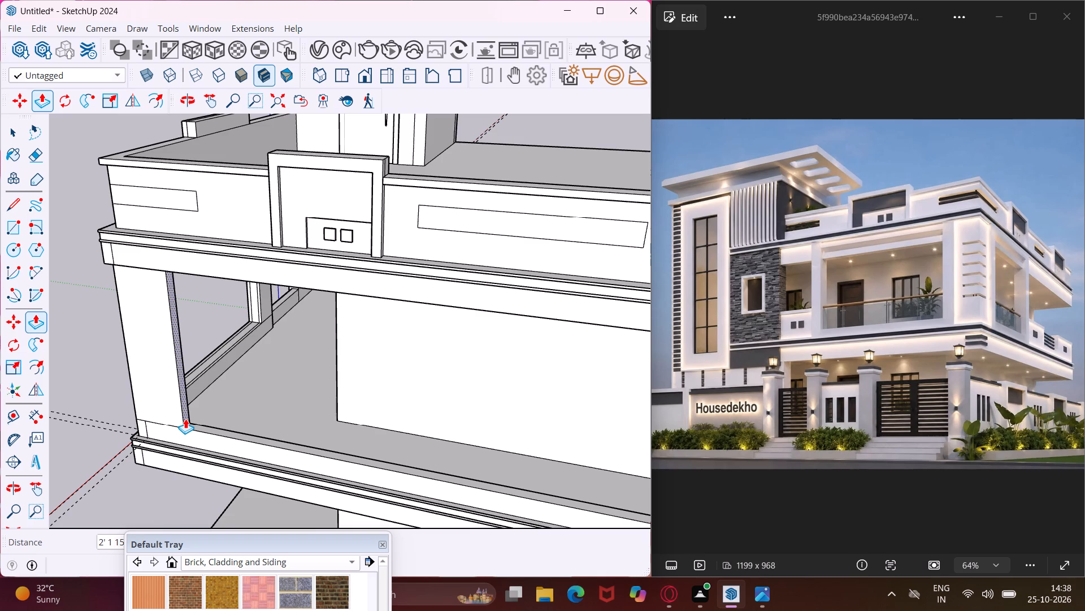
# Push/Pull the same corner post face about 2' 3/8" further along the end parapet.
pyautogui.moveTo(185, 419); pyautogui.dragTo(449, 405, button='middle')
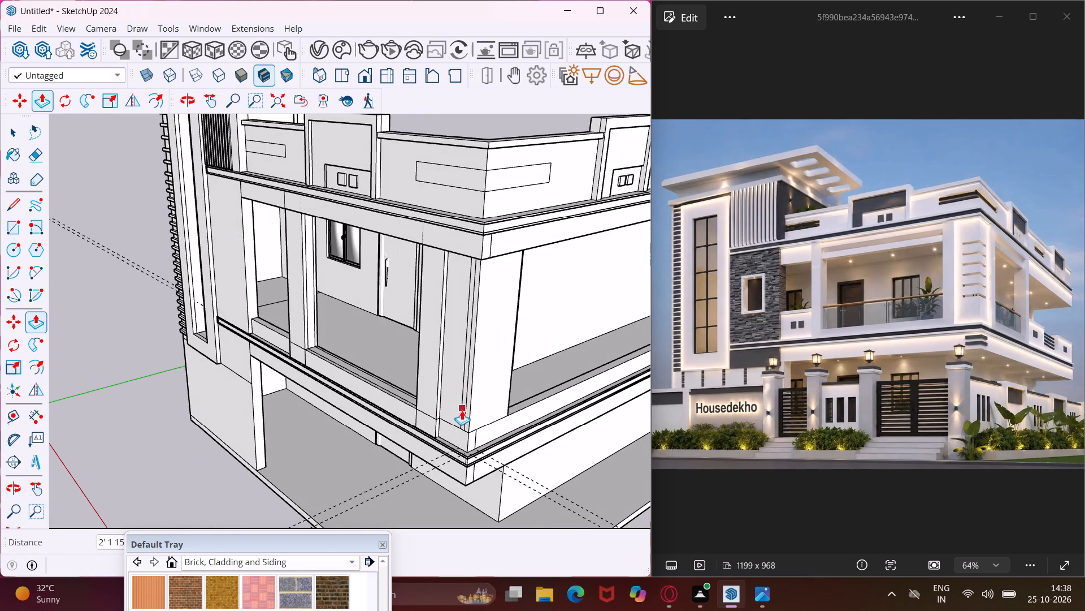
pyautogui.moveTo(458, 416); pyautogui.dragTo(206, 445, button='middle')
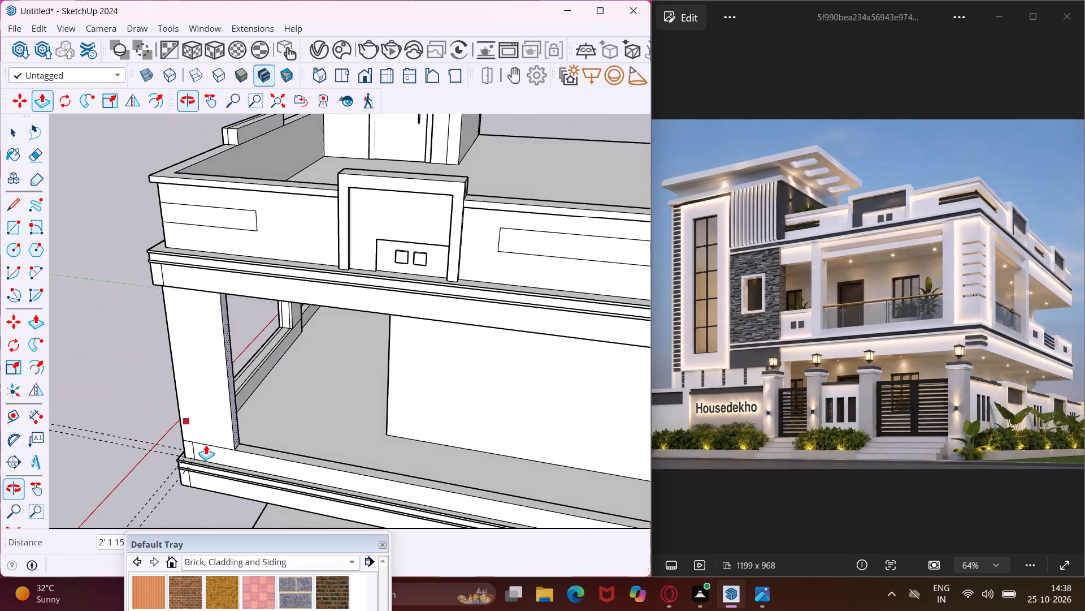
pyautogui.scroll(8, 244, 436)
pyautogui.press('Escape')
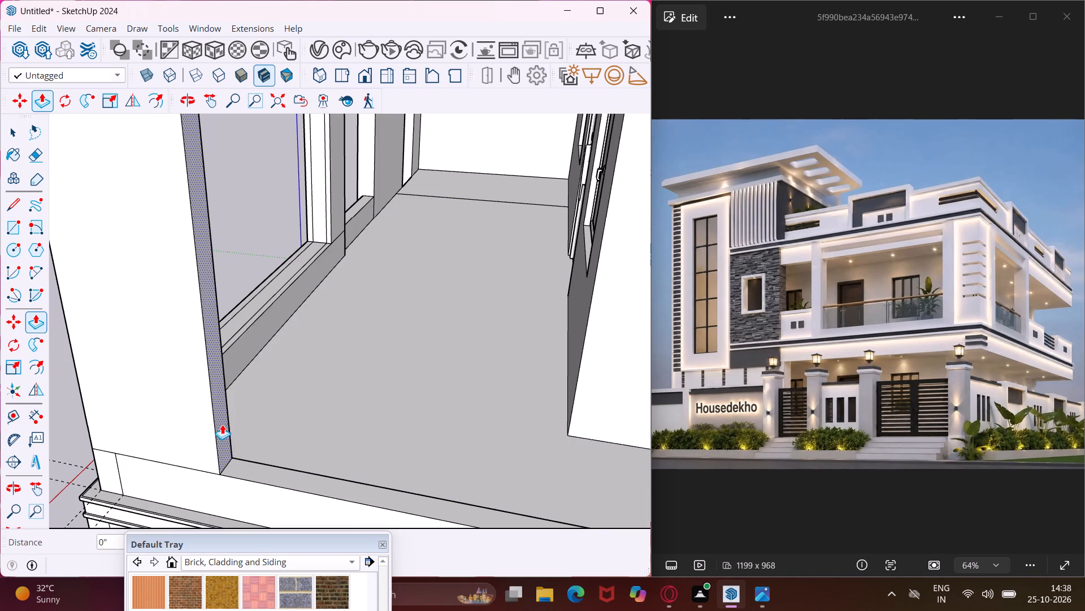
pyautogui.click(222, 424)
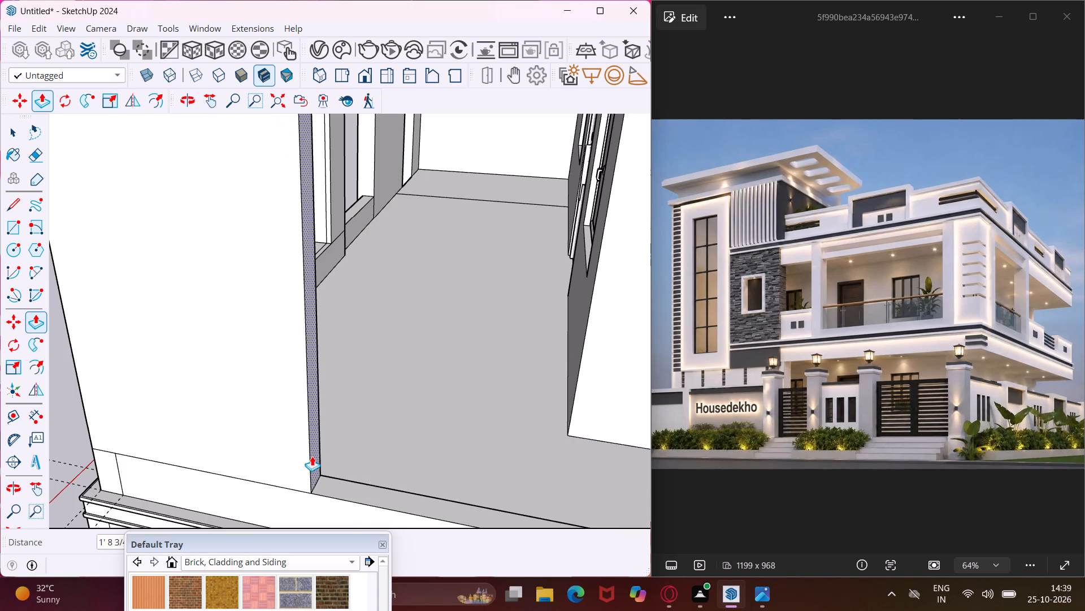
pyautogui.click(329, 460)
pyautogui.press('Escape')
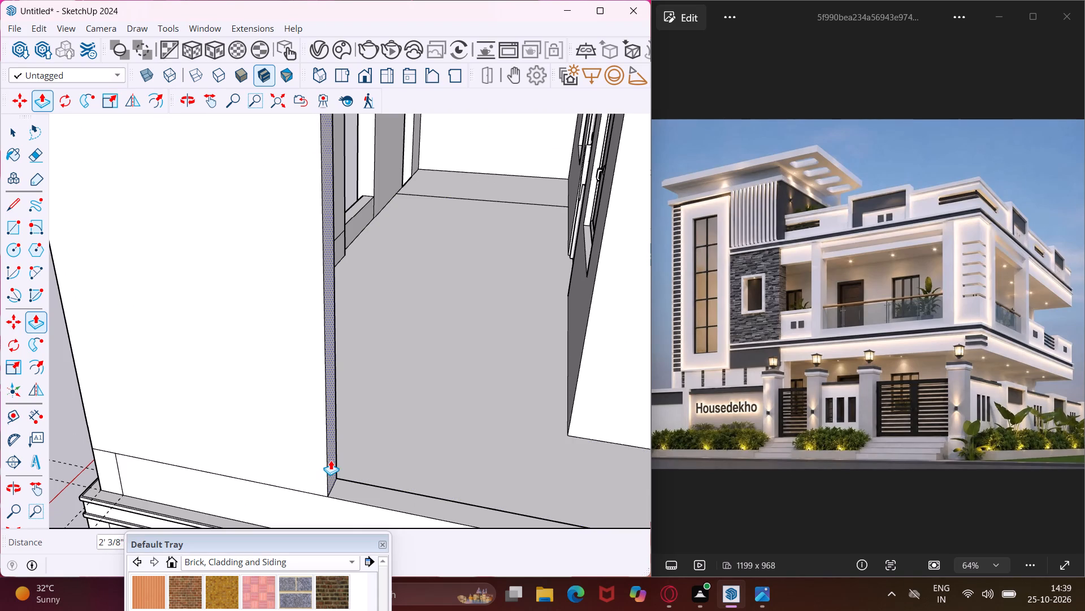
pyautogui.press('space')
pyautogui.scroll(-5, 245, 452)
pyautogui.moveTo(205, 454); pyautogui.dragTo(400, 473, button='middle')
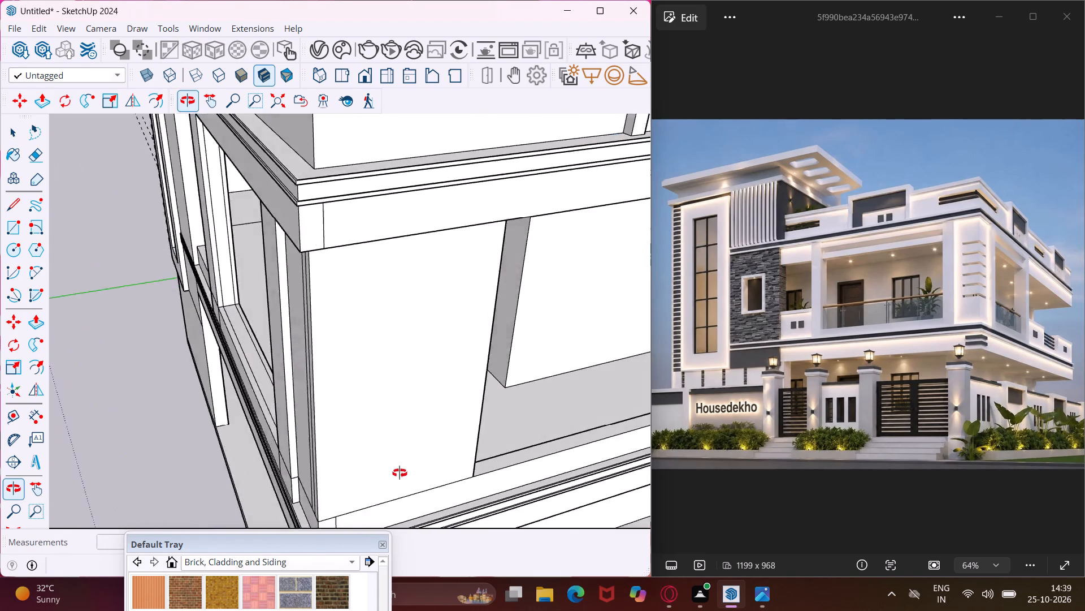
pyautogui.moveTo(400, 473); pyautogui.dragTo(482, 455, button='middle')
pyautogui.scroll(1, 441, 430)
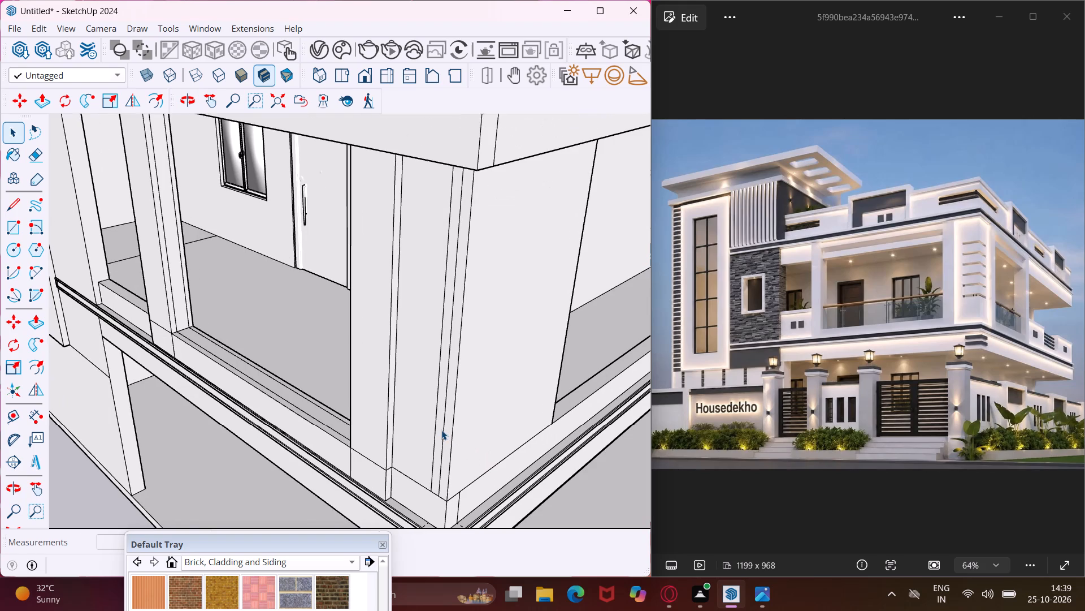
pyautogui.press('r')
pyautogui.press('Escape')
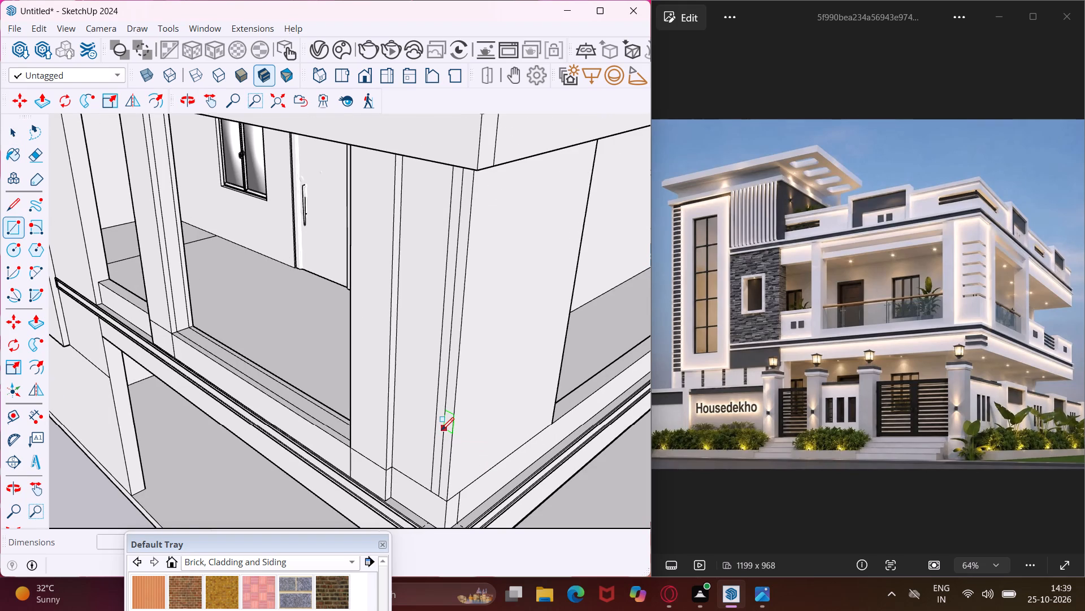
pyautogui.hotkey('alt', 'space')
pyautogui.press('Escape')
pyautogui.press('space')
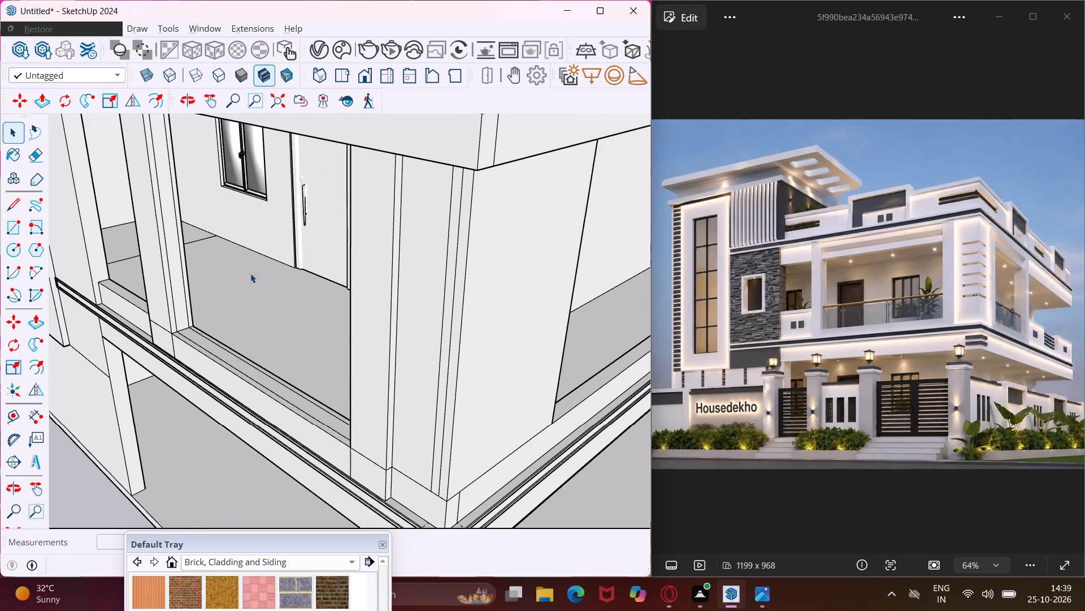
# Erase the leftover vertical edges beside the corner post's outer corner on the front balcony side.
pyautogui.press('e')
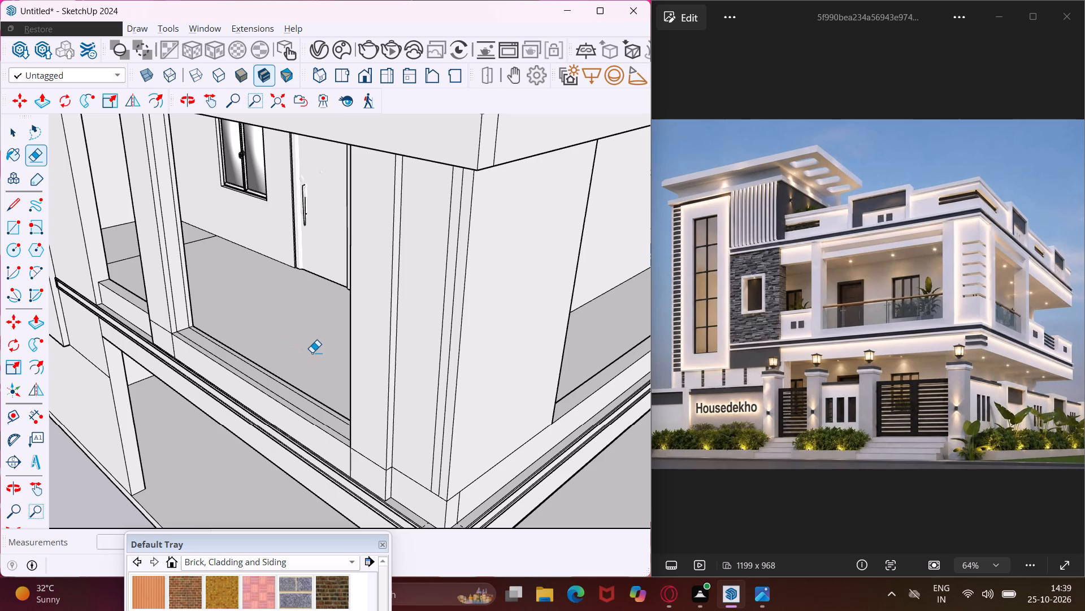
pyautogui.scroll(3, 452, 356)
pyautogui.moveTo(446, 346); pyautogui.dragTo(444, 345)
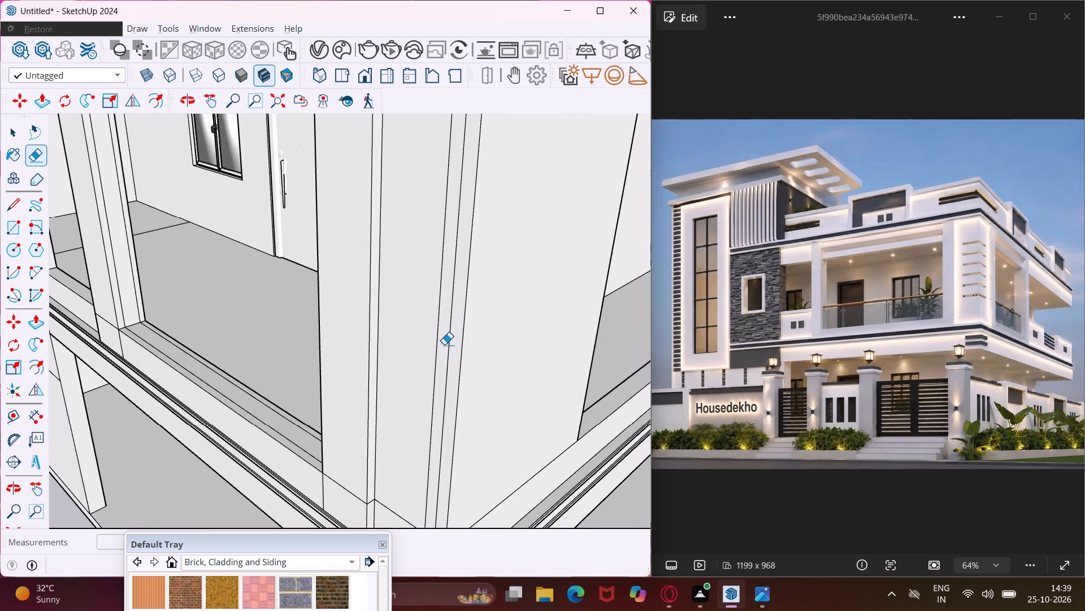
pyautogui.moveTo(444, 345); pyautogui.dragTo(453, 343)
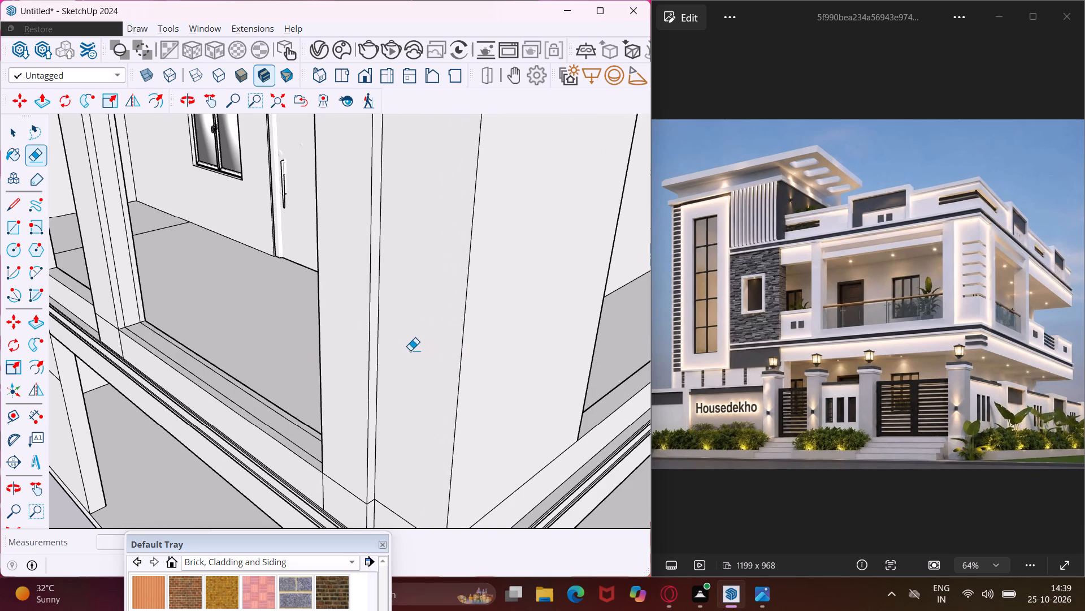
pyautogui.scroll(-5, 394, 362)
pyautogui.press('Escape')
pyautogui.press('space')
# Examine the widened corner post and where it meets the end parapet.
pyautogui.moveTo(489, 331); pyautogui.dragTo(450, 337, button='middle')
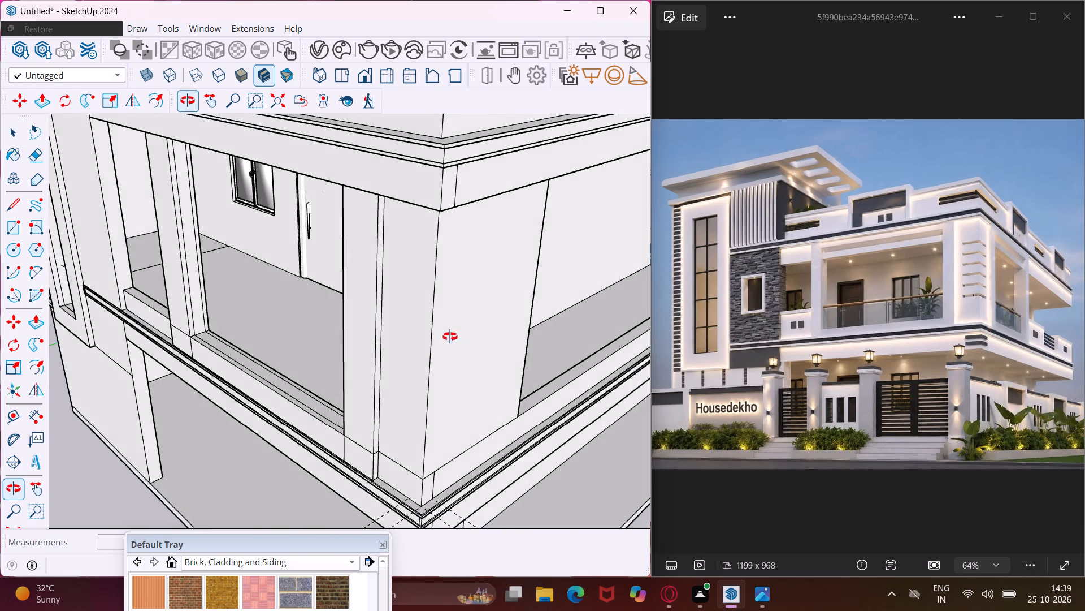
pyautogui.moveTo(450, 337); pyautogui.dragTo(80, 332, button='middle')
pyautogui.scroll(4, 194, 384)
pyautogui.moveTo(197, 407); pyautogui.dragTo(197, 378, button='middle')
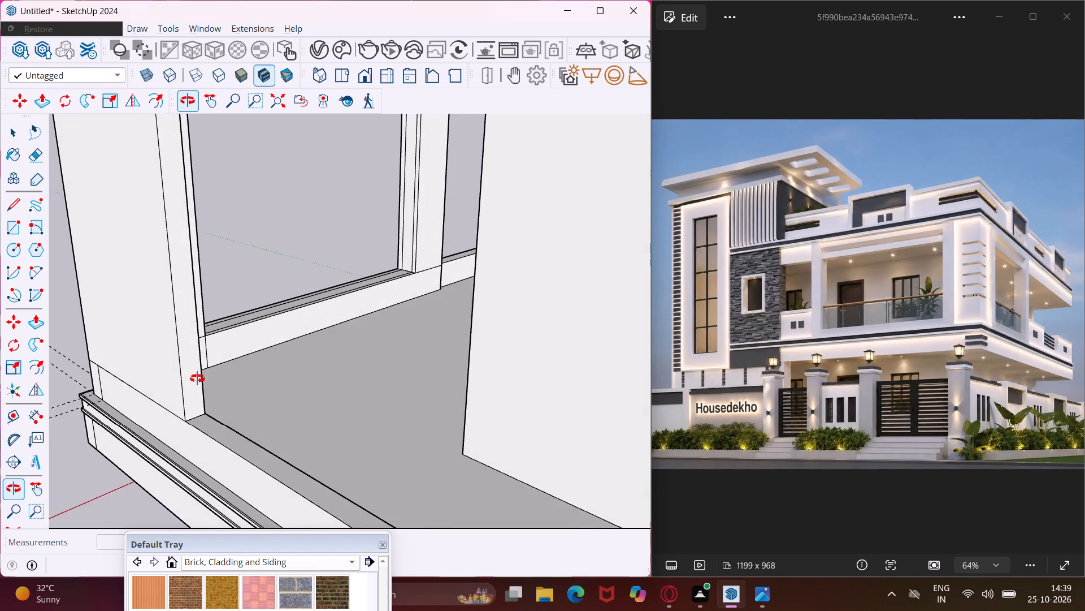
pyautogui.moveTo(197, 378); pyautogui.dragTo(202, 366, button='middle')
pyautogui.moveTo(180, 406); pyautogui.dragTo(190, 398, button='middle')
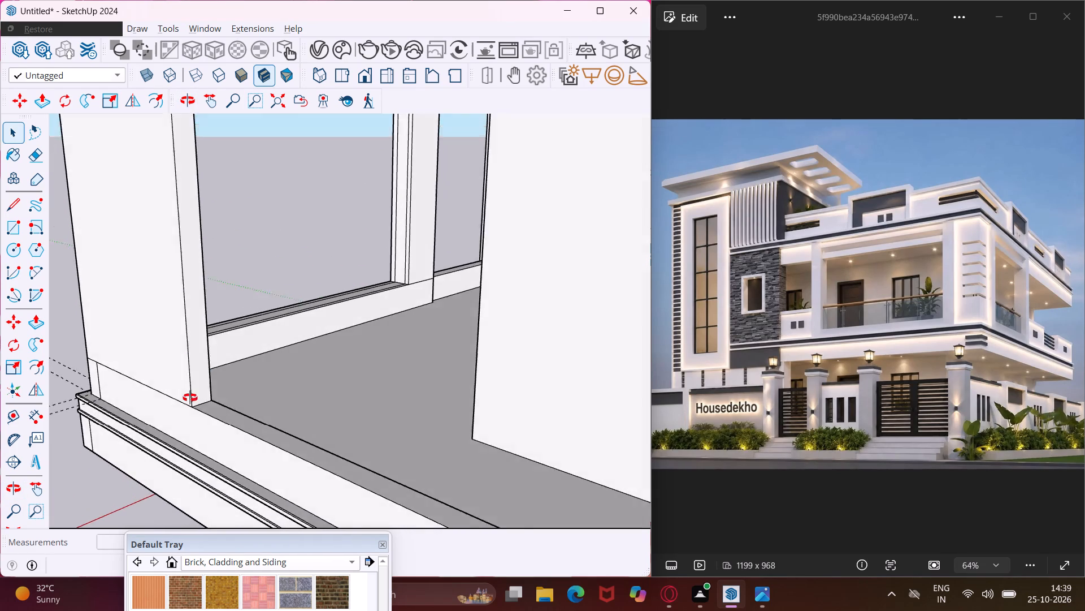
pyautogui.moveTo(190, 398); pyautogui.dragTo(291, 407, button='middle')
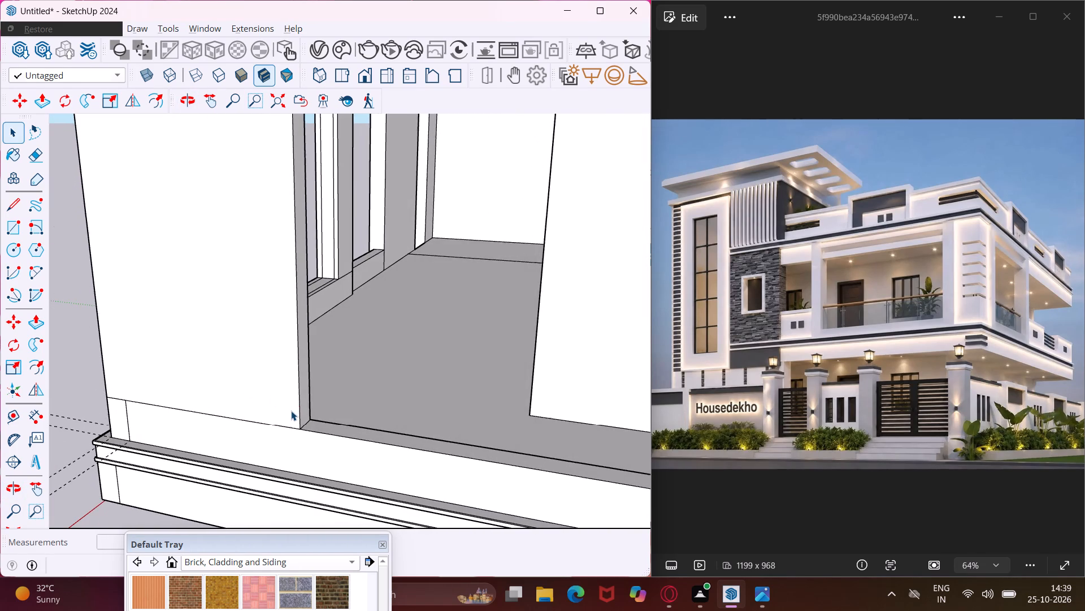
pyautogui.scroll(3, 291, 412)
pyautogui.scroll(-6, 291, 415)
pyautogui.moveTo(290, 416); pyautogui.dragTo(305, 416, button='middle')
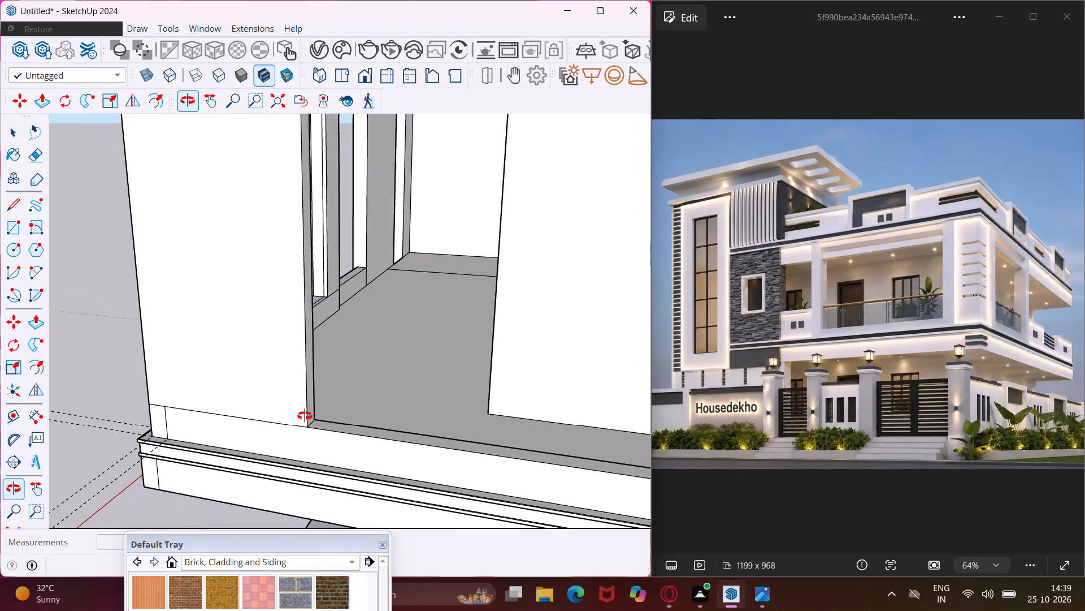
pyautogui.moveTo(305, 416); pyautogui.dragTo(318, 416, button='middle')
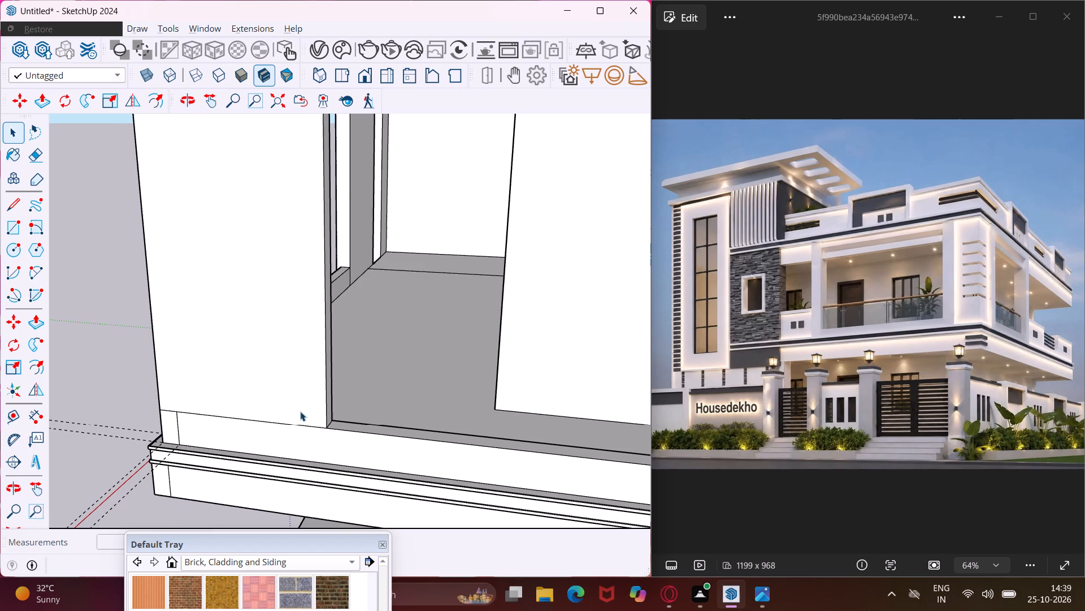
pyautogui.scroll(-4, 300, 411)
# Draw a 1' vertical line across the end parapet's outer face, beneath the corner post and short of its inner edge.
pyautogui.moveTo(354, 400); pyautogui.dragTo(562, 419, button='middle')
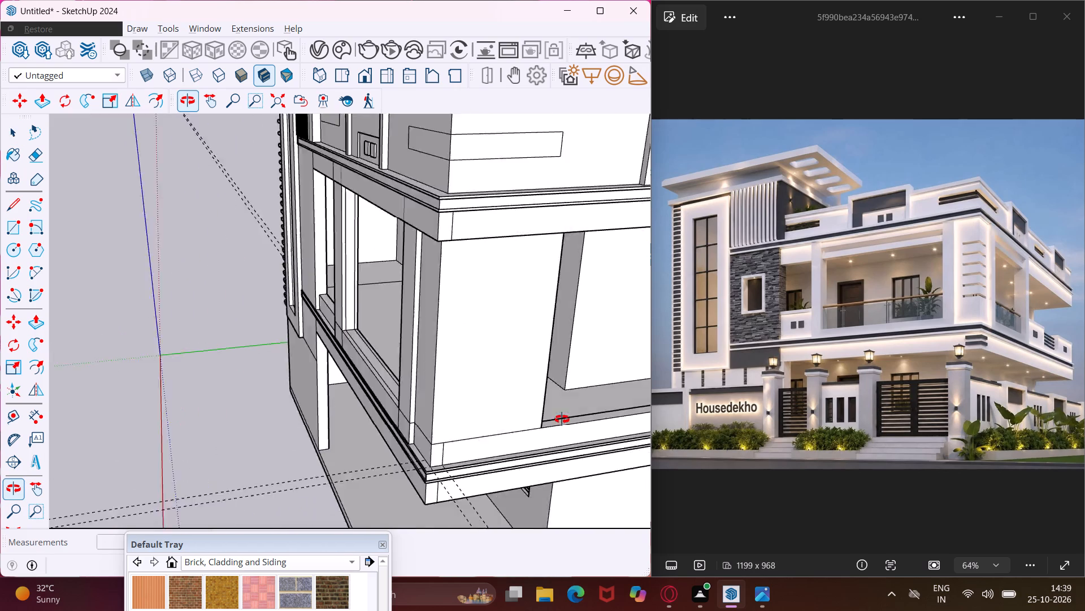
pyautogui.moveTo(562, 419); pyautogui.dragTo(494, 408, button='middle')
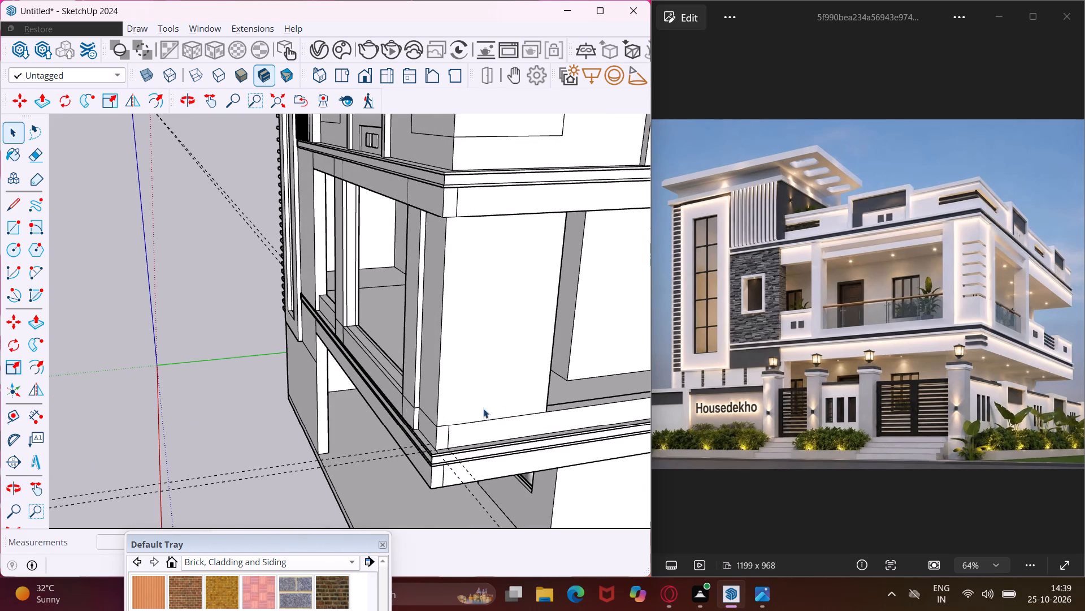
pyautogui.click(22, 205)
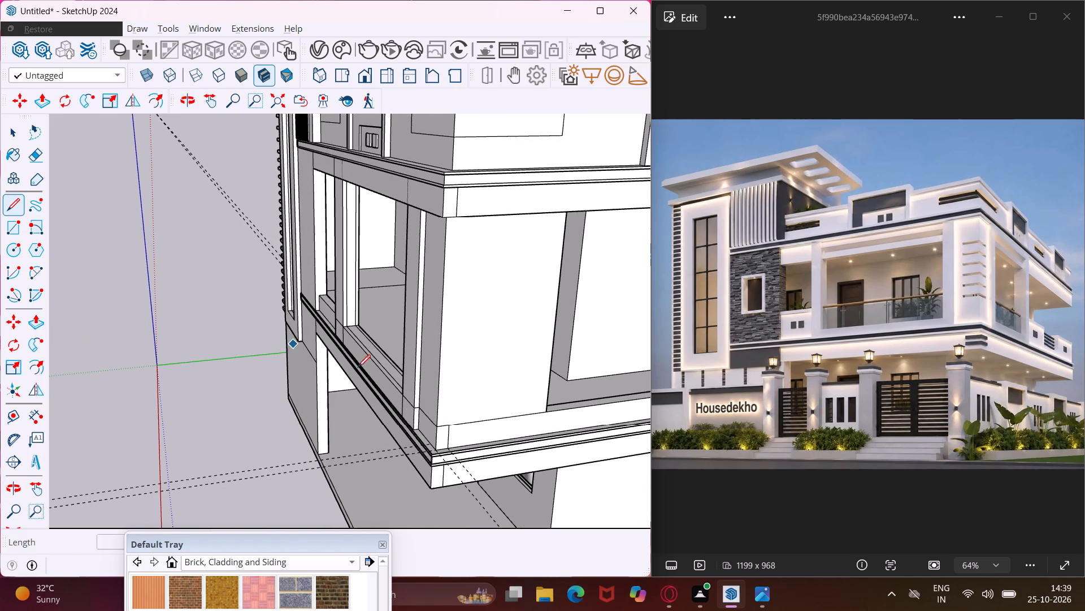
pyautogui.scroll(4, 521, 418)
pyautogui.click(521, 418)
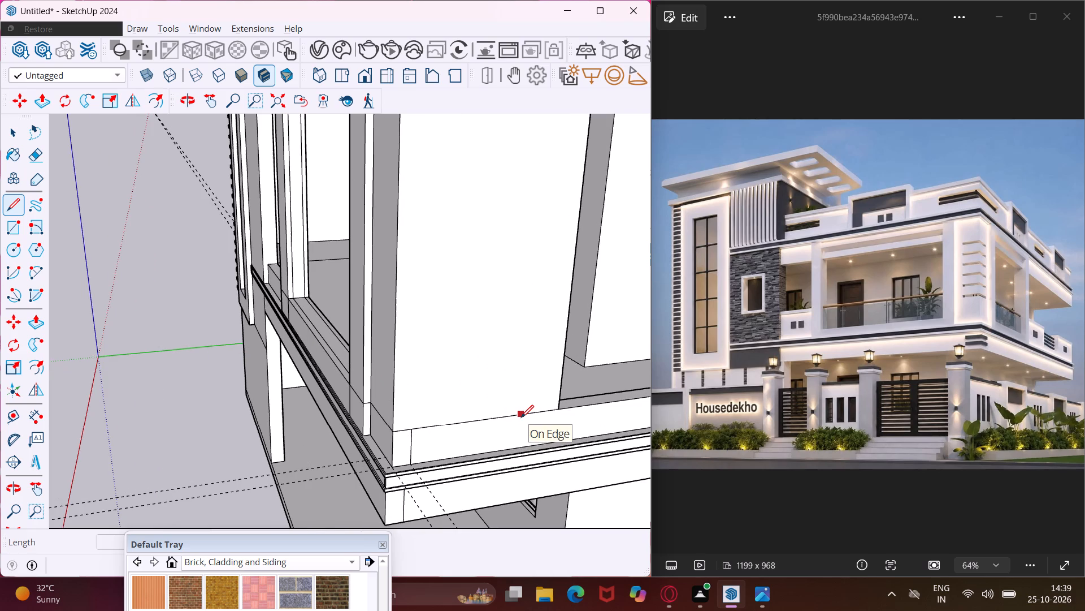
pyautogui.scroll(3, 522, 446)
pyautogui.click(522, 446)
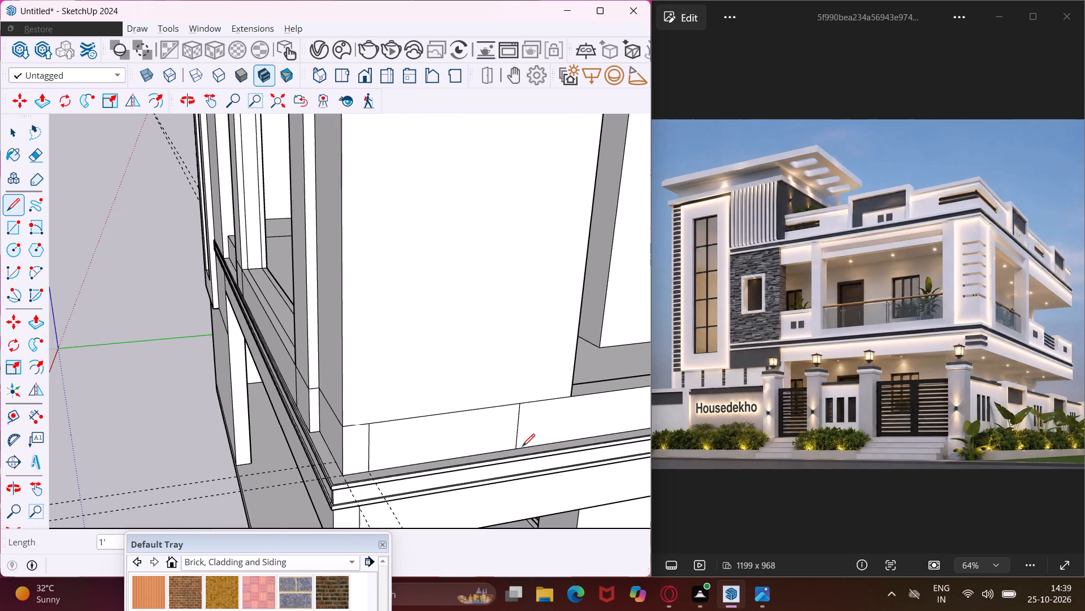
pyautogui.press('Escape')
pyautogui.press('space')
pyautogui.click(523, 431)
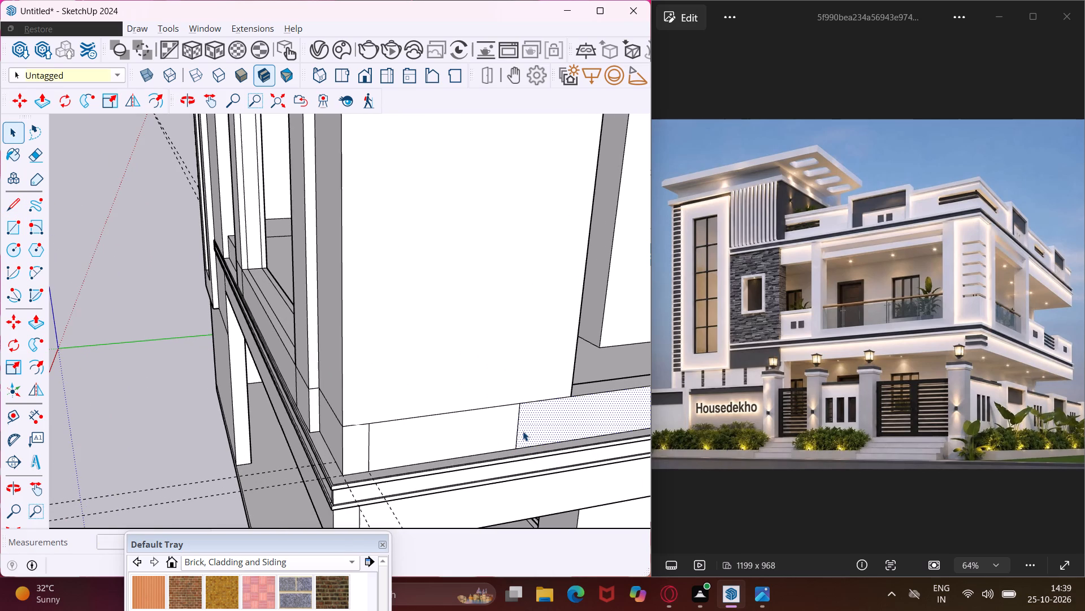
# Draw a second 1' vertical line across the end parapet's outer face, starting at the corner post's inner bottom corner.
pyautogui.click(8, 212)
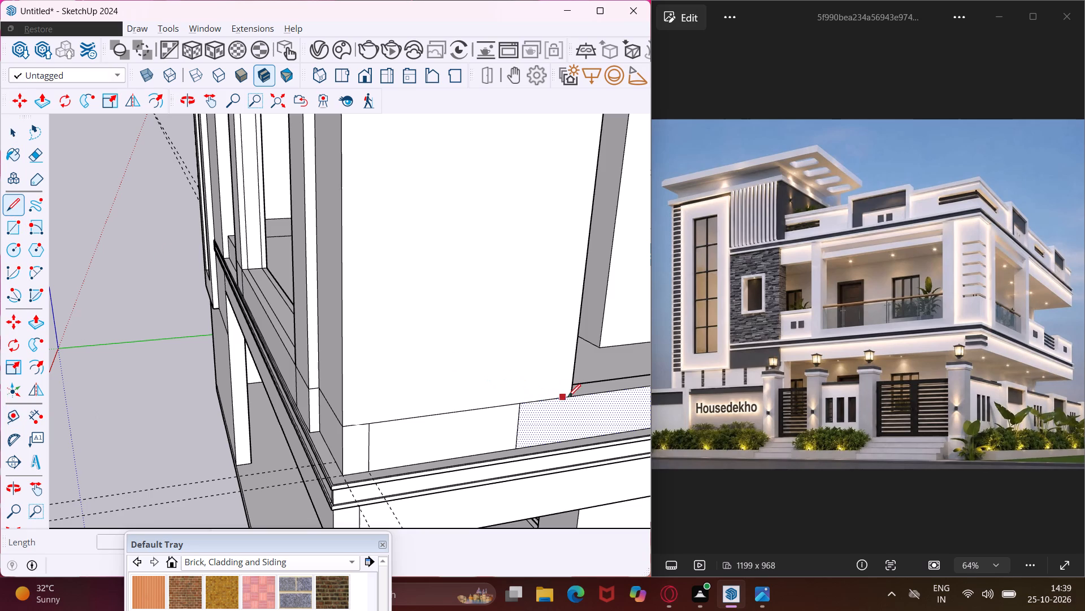
pyautogui.click(574, 394)
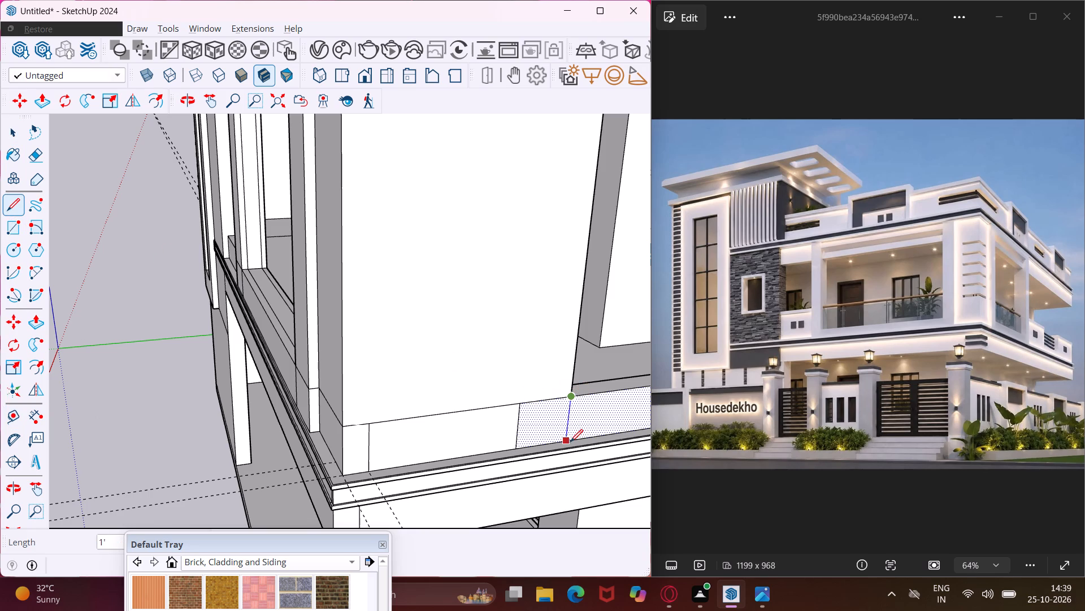
pyautogui.click(570, 442)
pyautogui.press('Escape')
pyautogui.press('space')
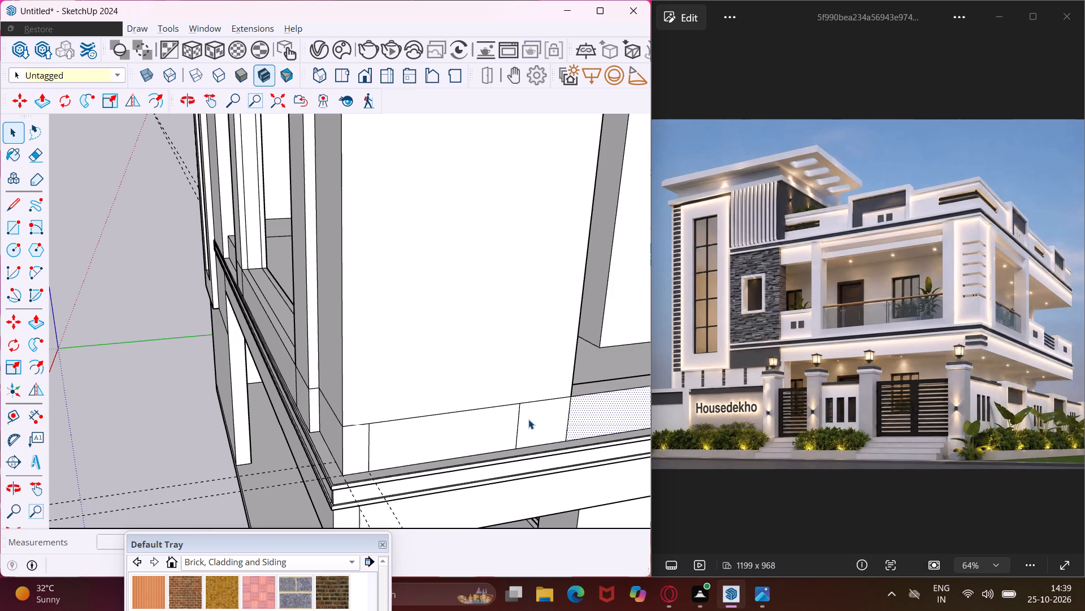
# Push/Pull the parapet panel between the two vertical lines outward about 2 1/16".
pyautogui.click(528, 419)
pyautogui.press('p')
pyautogui.click(528, 419)
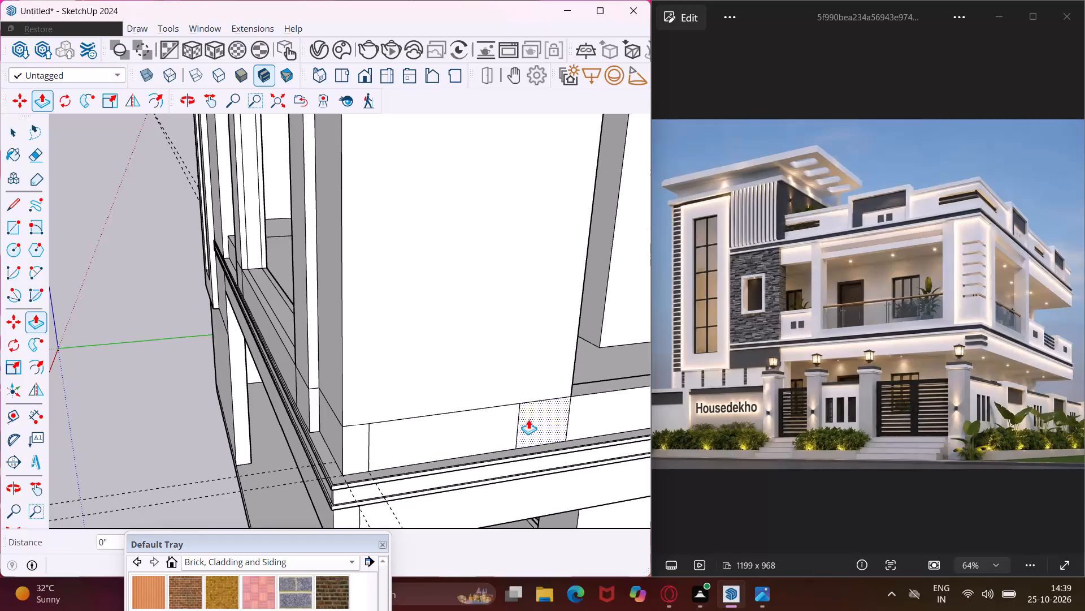
pyautogui.click(530, 427)
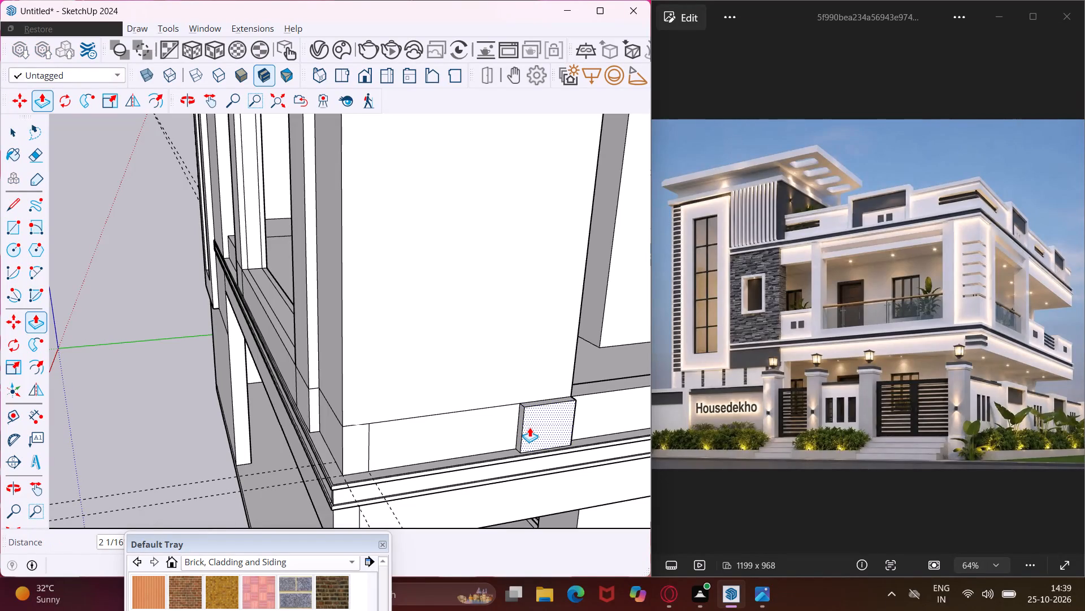
pyautogui.press('Escape')
pyautogui.moveTo(549, 389); pyautogui.dragTo(548, 461, button='middle')
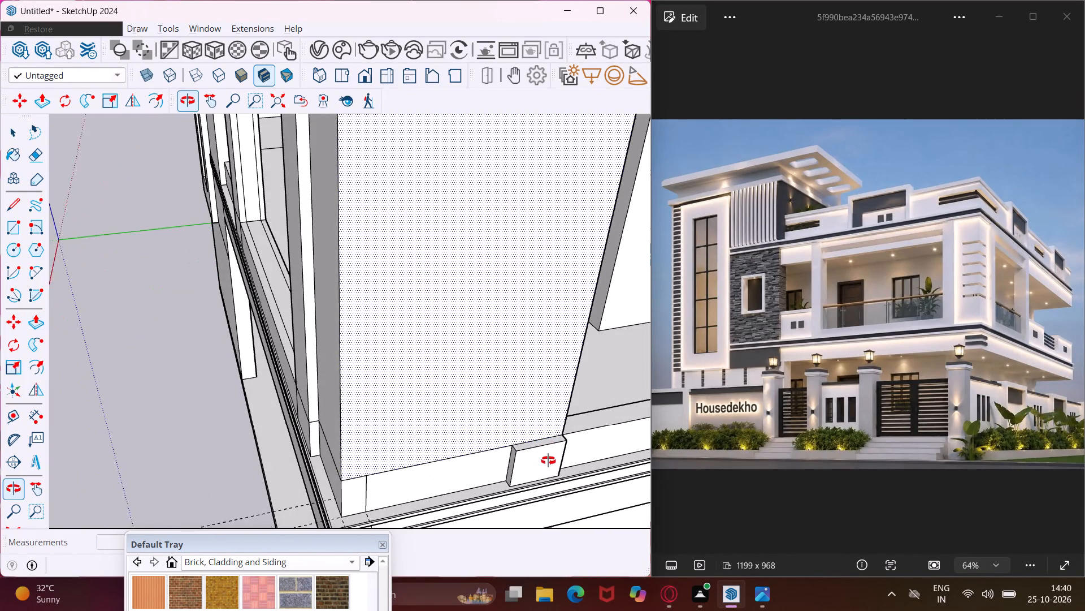
# Push/Pull the raised parapet panel's top face up about 9' 1" alongside the corner post to meet the upper band.
pyautogui.moveTo(548, 461); pyautogui.dragTo(549, 463, button='middle')
pyautogui.scroll(8, 540, 449)
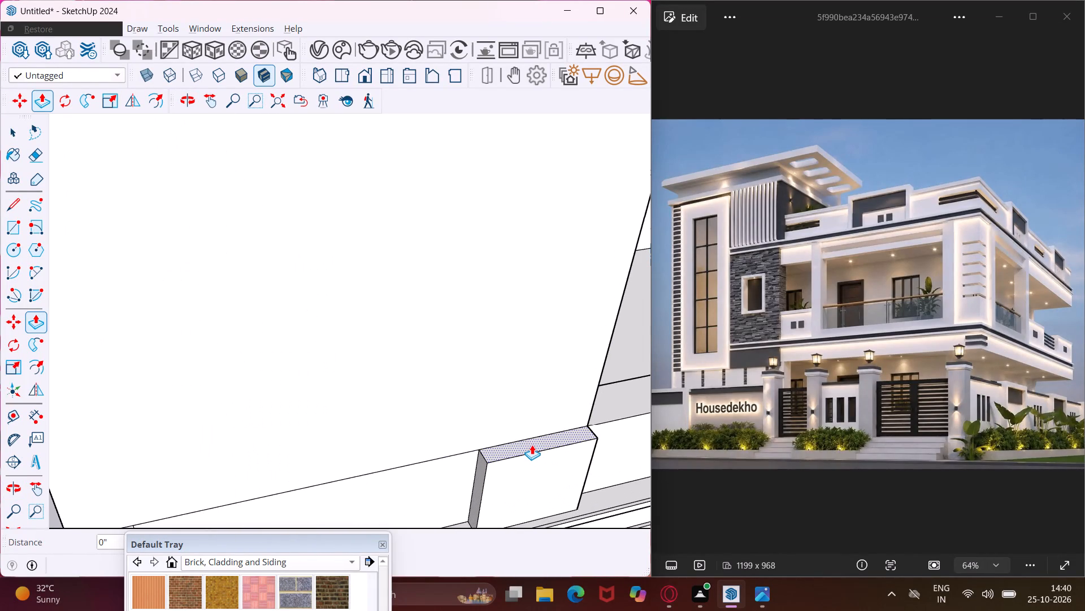
pyautogui.click(532, 445)
pyautogui.scroll(-5, 532, 445)
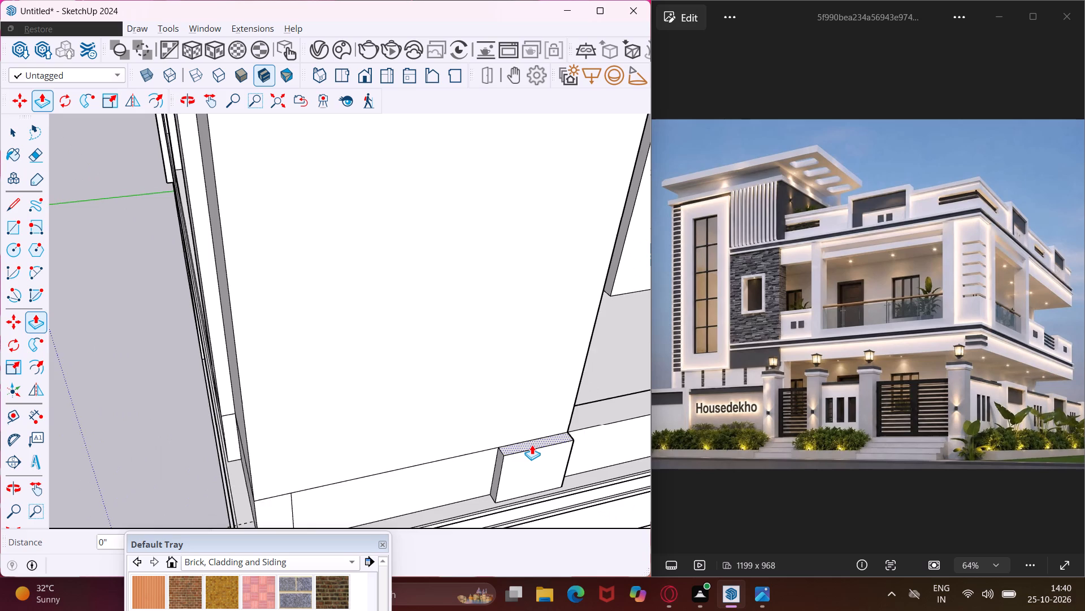
pyautogui.scroll(-9, 532, 445)
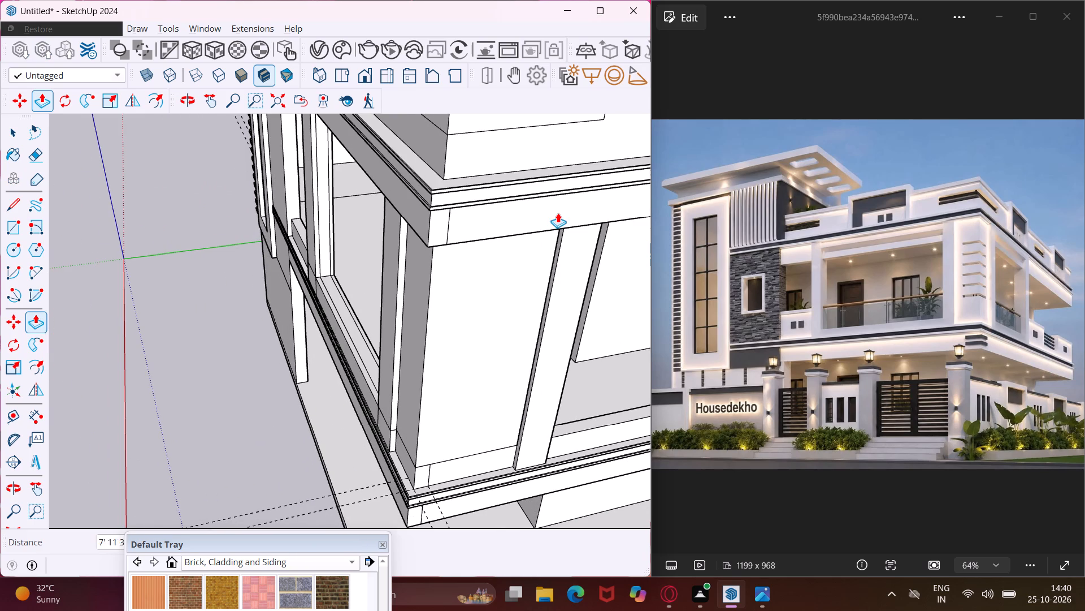
pyautogui.click(559, 192)
pyautogui.moveTo(596, 432); pyautogui.dragTo(553, 431, button='middle')
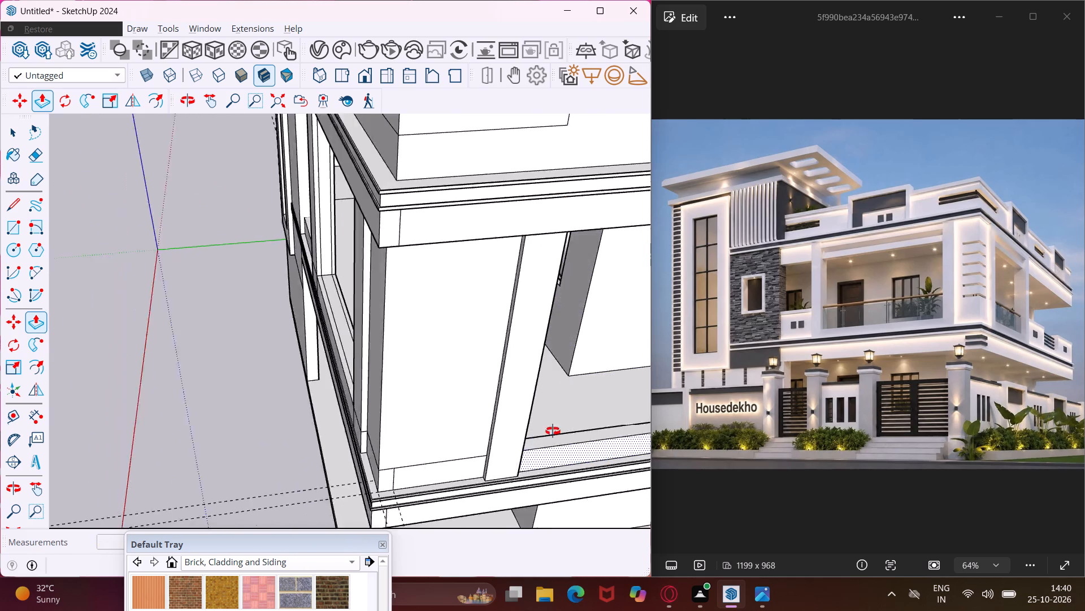
pyautogui.moveTo(553, 431); pyautogui.dragTo(364, 408, button='middle')
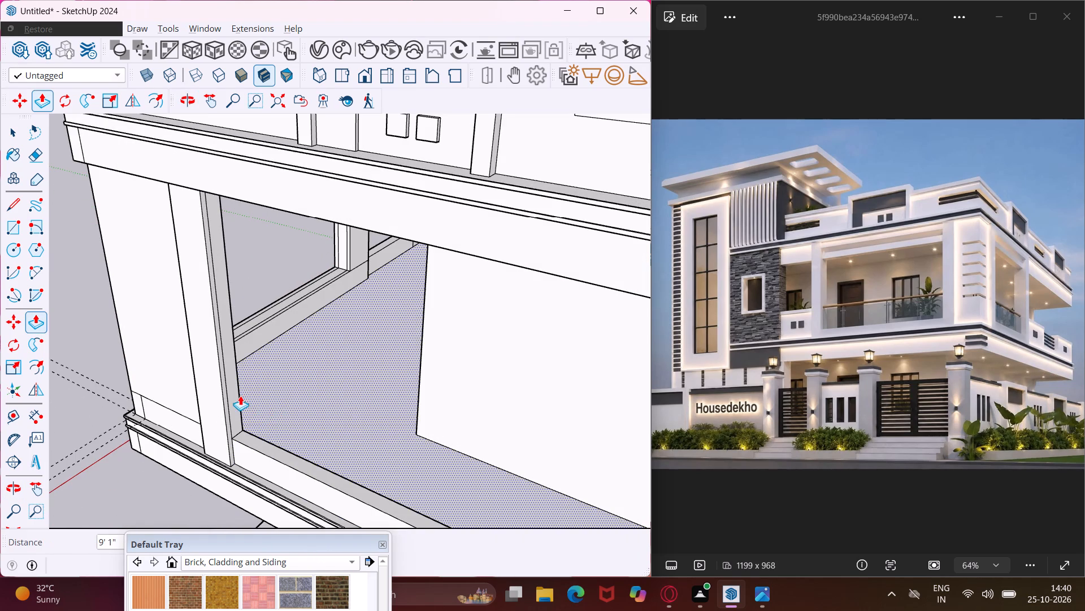
pyautogui.scroll(4, 234, 407)
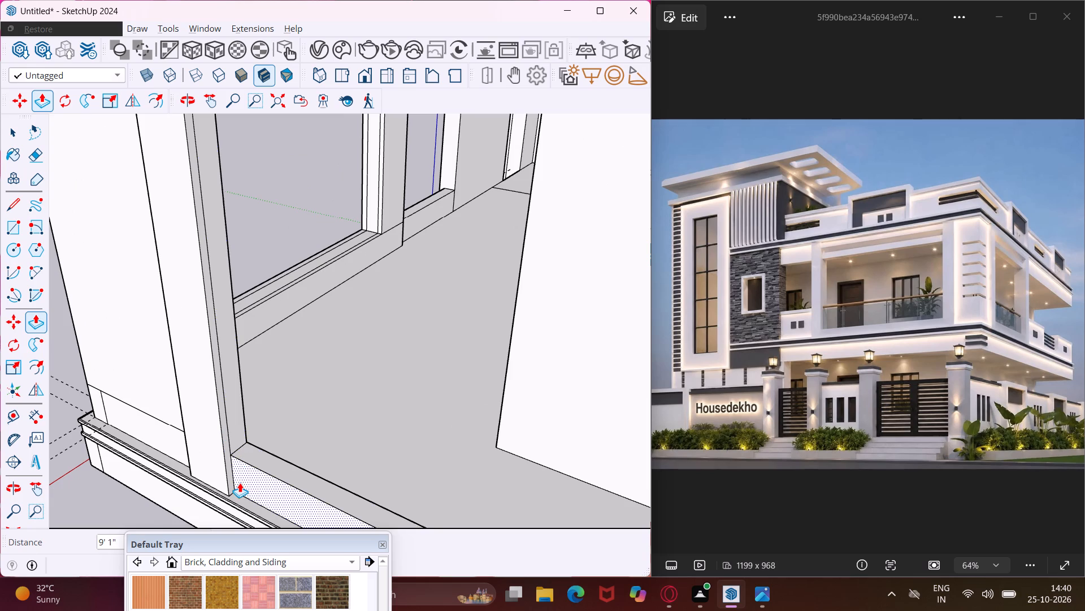
pyautogui.press('Escape')
pyautogui.press('space')
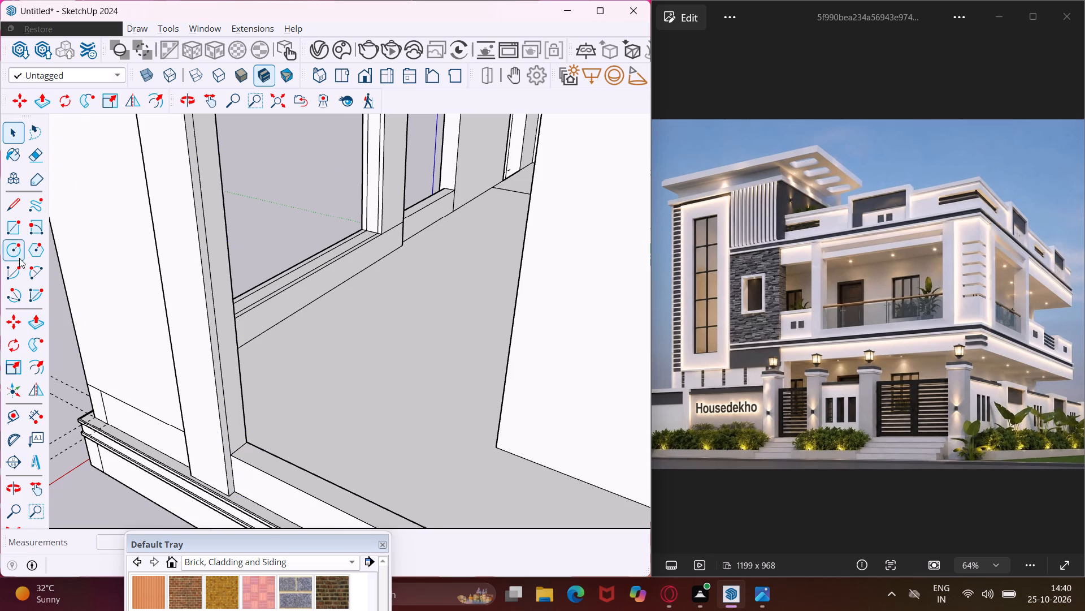
# Draw a short line across the raised strip's inner side face, level with the top of the front parapet.
pyautogui.click(17, 209)
pyautogui.scroll(4, 219, 467)
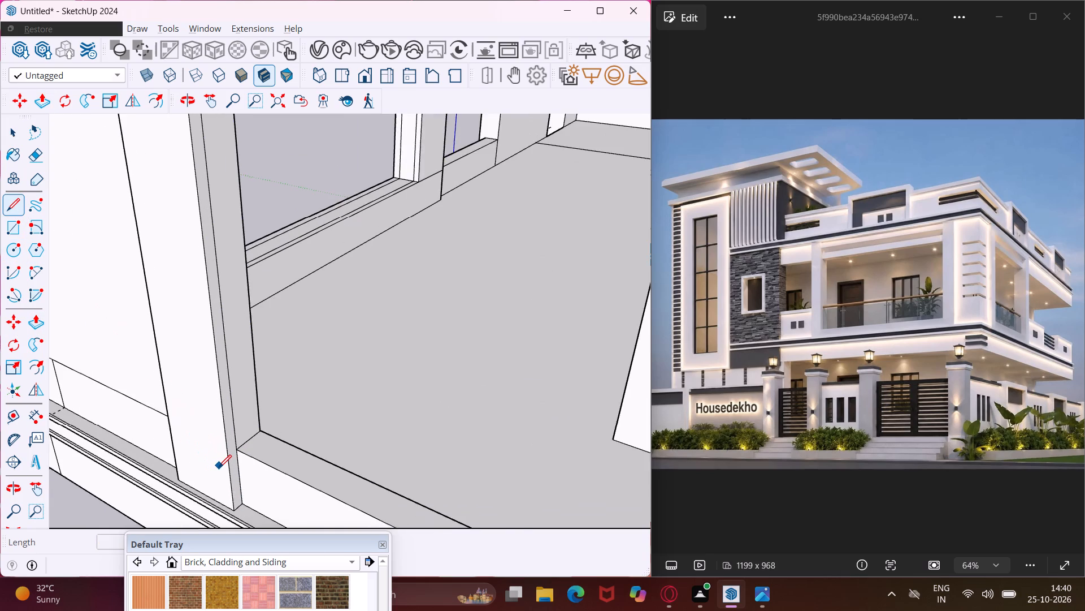
pyautogui.scroll(5, 219, 467)
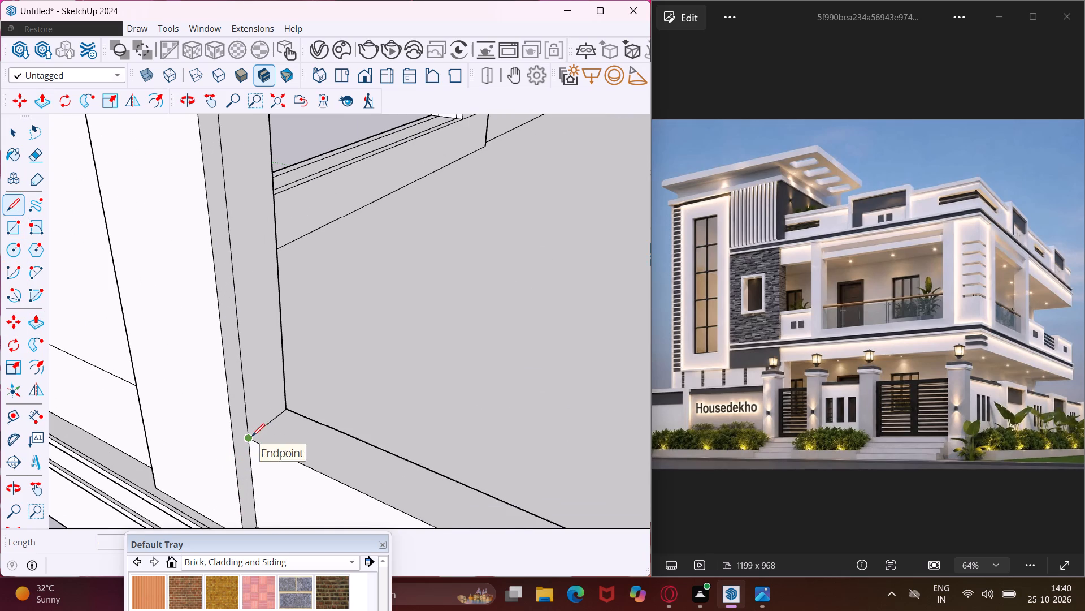
pyautogui.click(251, 437)
pyautogui.click(236, 448)
pyautogui.press('Escape')
pyautogui.press('space')
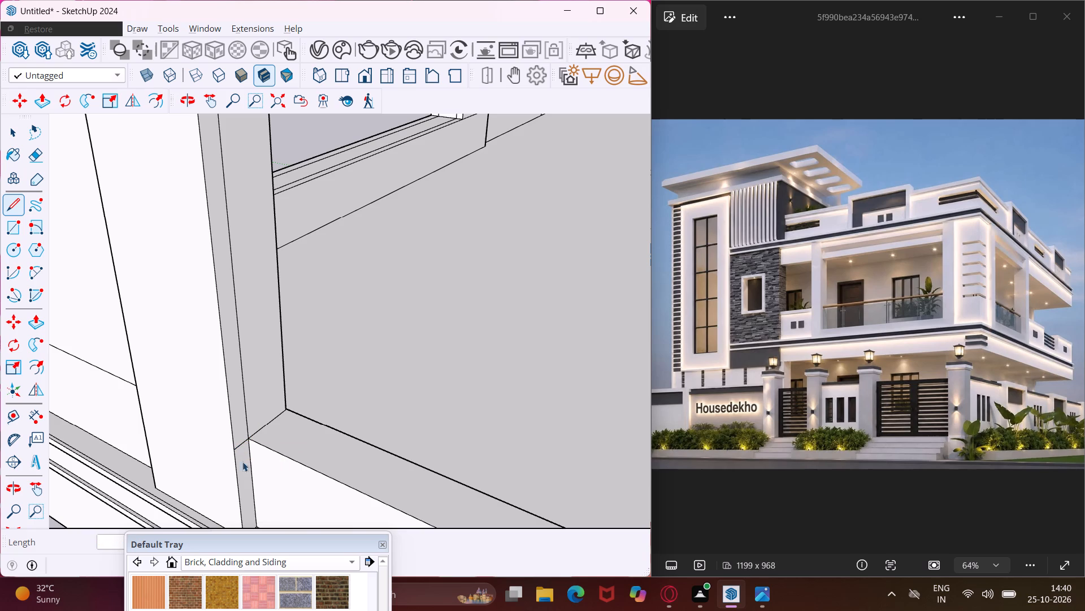
# Push/Pull the small side face below that line about 11' 4" along the parapet's outer face.
pyautogui.click(245, 467)
pyautogui.press('p')
pyautogui.click(245, 467)
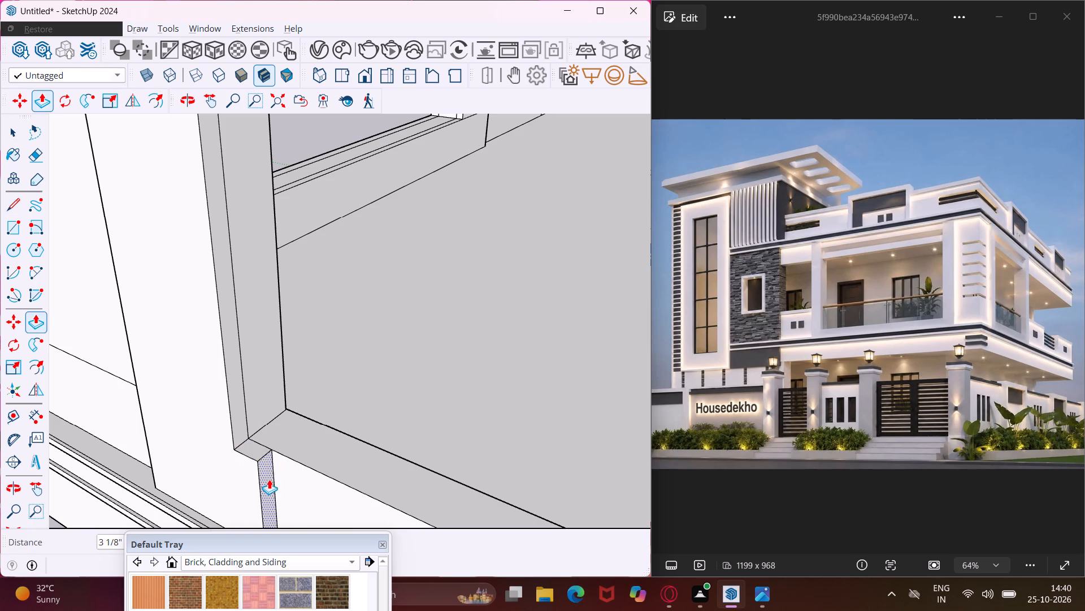
pyautogui.scroll(-11, 269, 479)
pyautogui.moveTo(269, 479); pyautogui.dragTo(240, 436, button='middle')
pyautogui.scroll(-2, 240, 436)
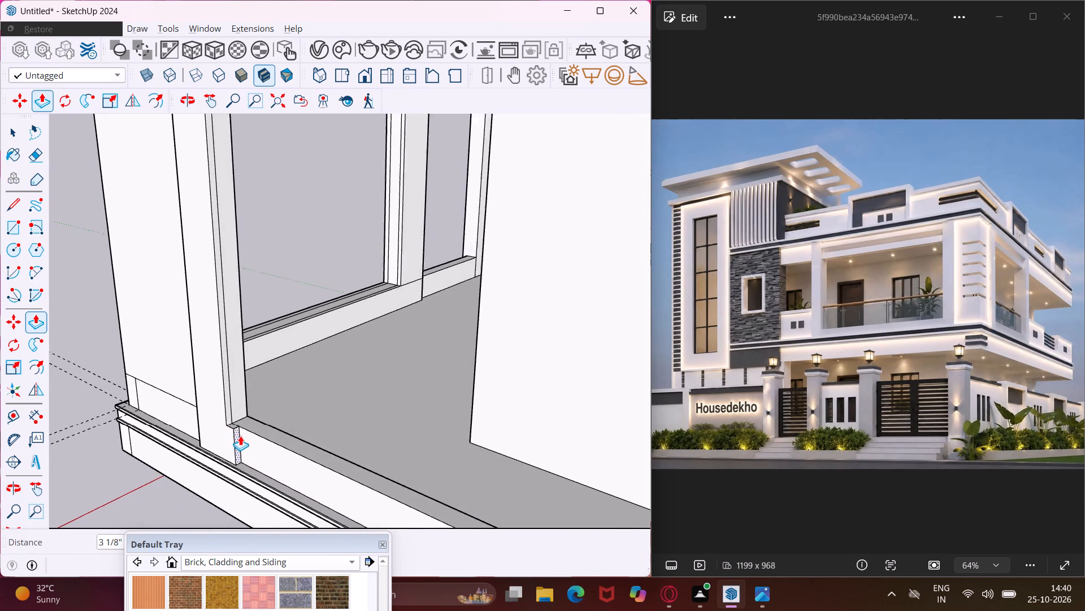
pyautogui.scroll(-15, 240, 436)
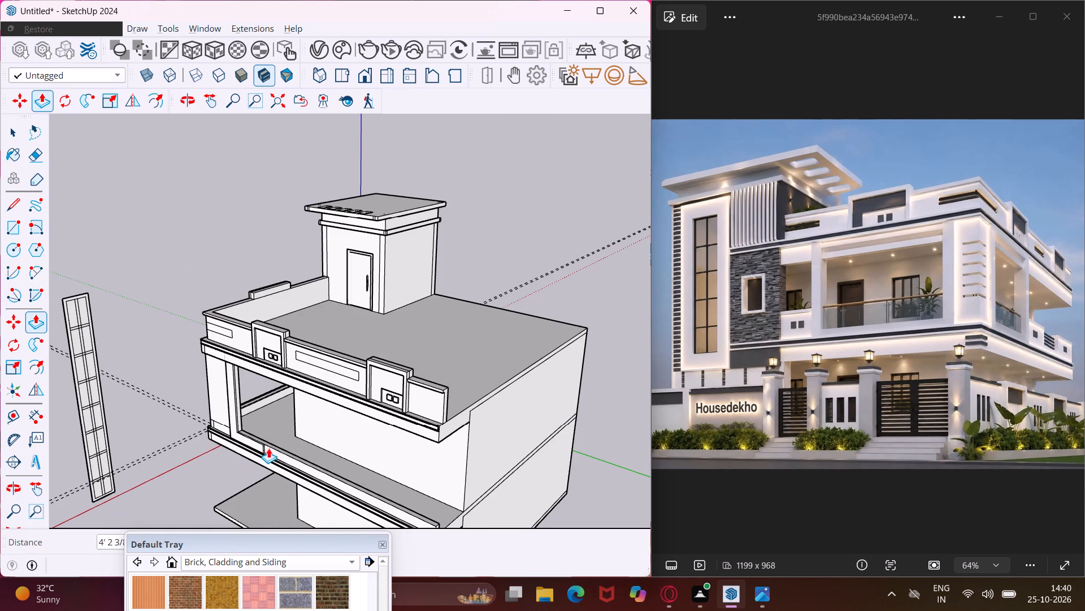
pyautogui.click(316, 471)
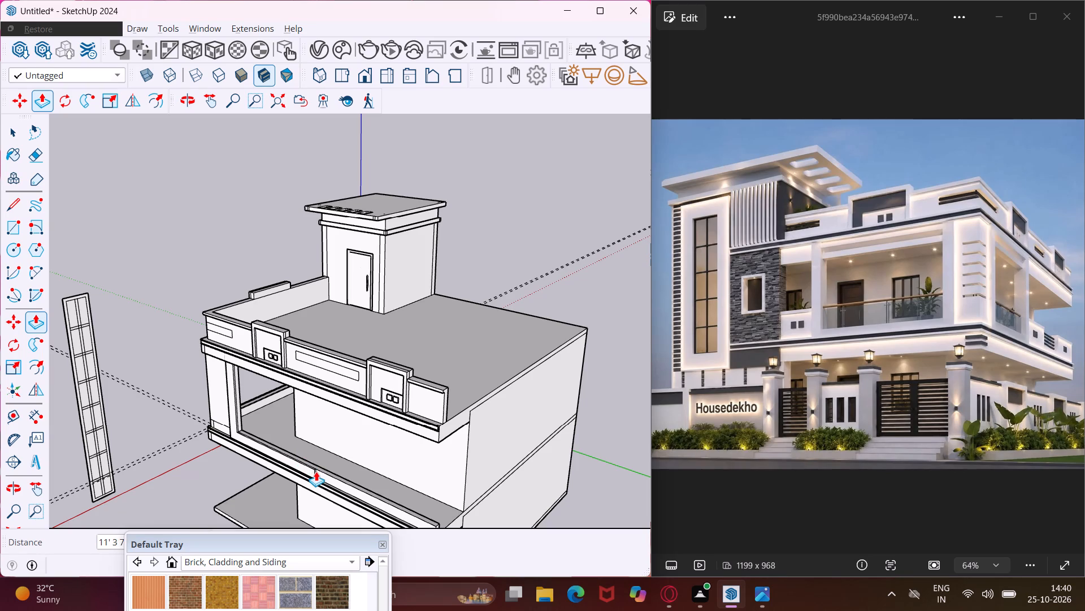
pyautogui.press('Escape')
pyautogui.press('space')
# Draw two lines across the parapet top: 6" long at the raised strip's end, and about 8 1/16" long a short distance before it.
pyautogui.scroll(5, 306, 463)
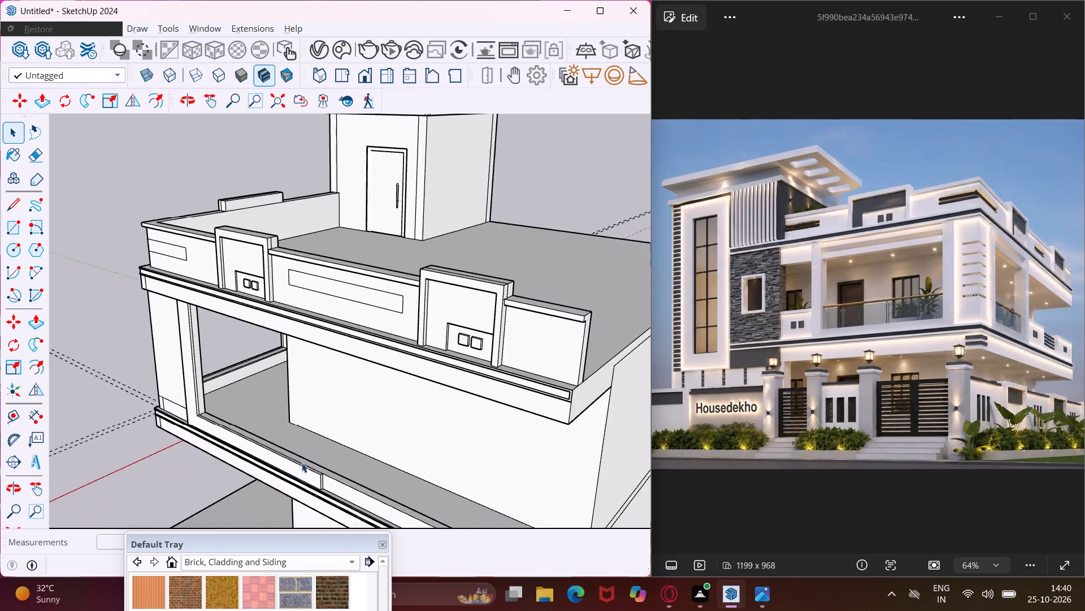
pyautogui.scroll(6, 302, 463)
pyautogui.moveTo(294, 470); pyautogui.dragTo(306, 497, button='middle')
pyautogui.scroll(3, 325, 501)
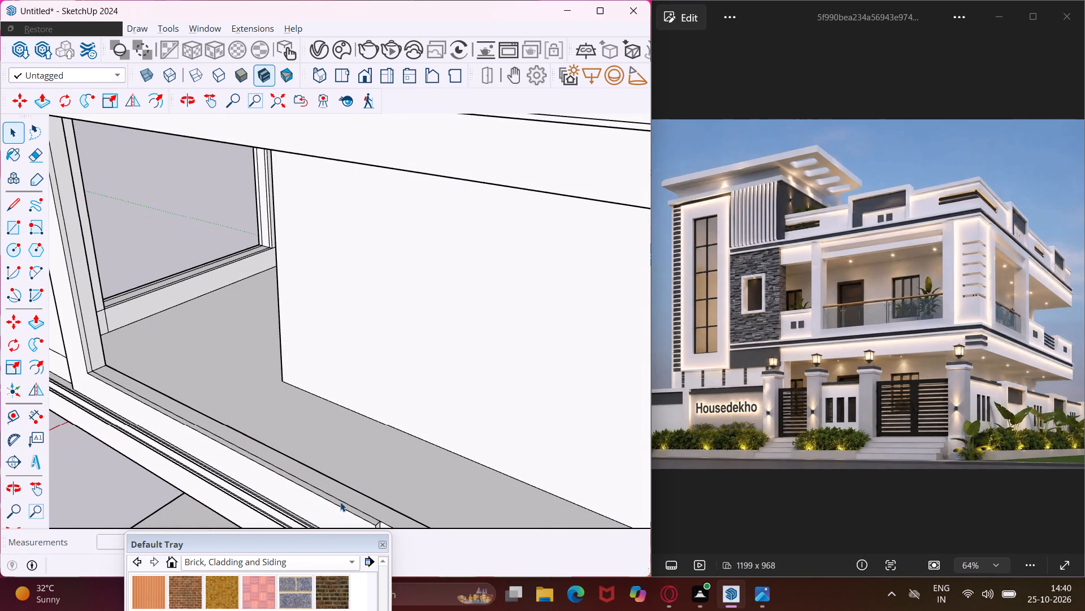
pyautogui.click(11, 207)
pyautogui.scroll(-3, 333, 450)
pyautogui.scroll(3, 357, 505)
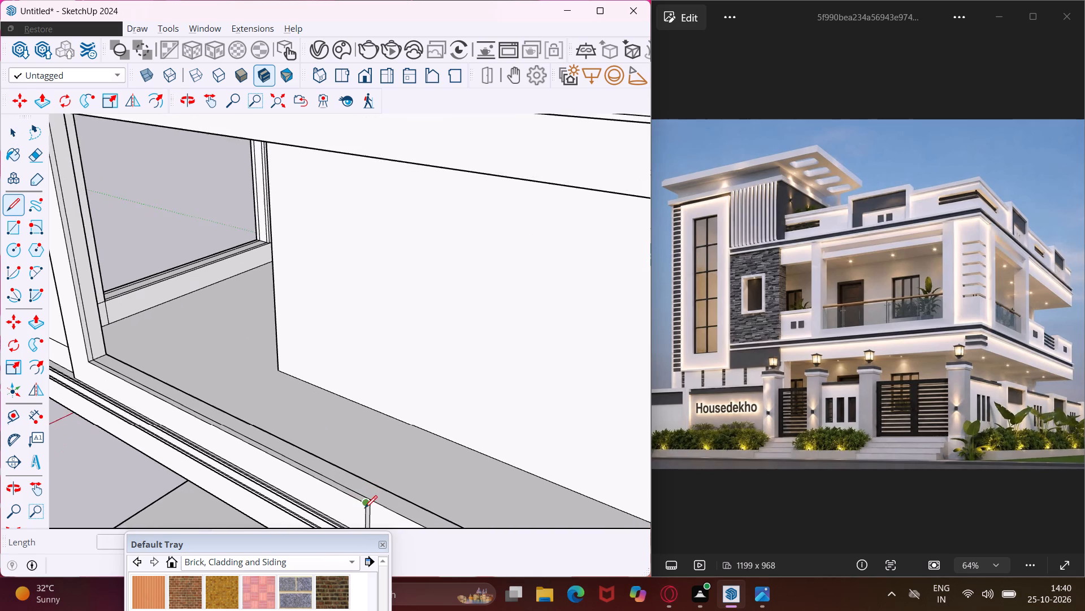
pyautogui.scroll(2, 364, 508)
pyautogui.click(371, 498)
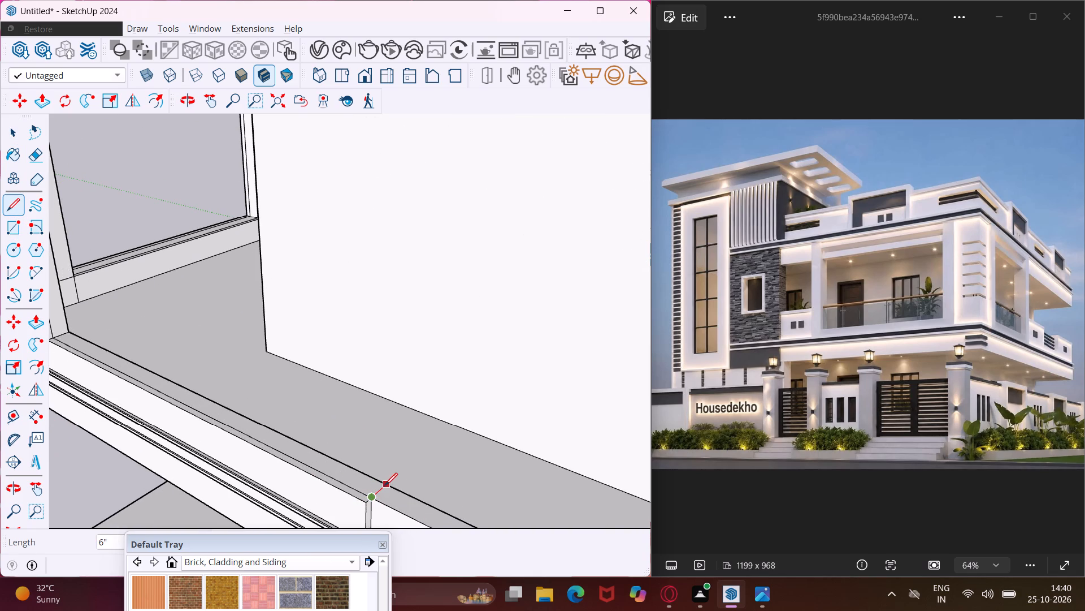
pyautogui.click(385, 485)
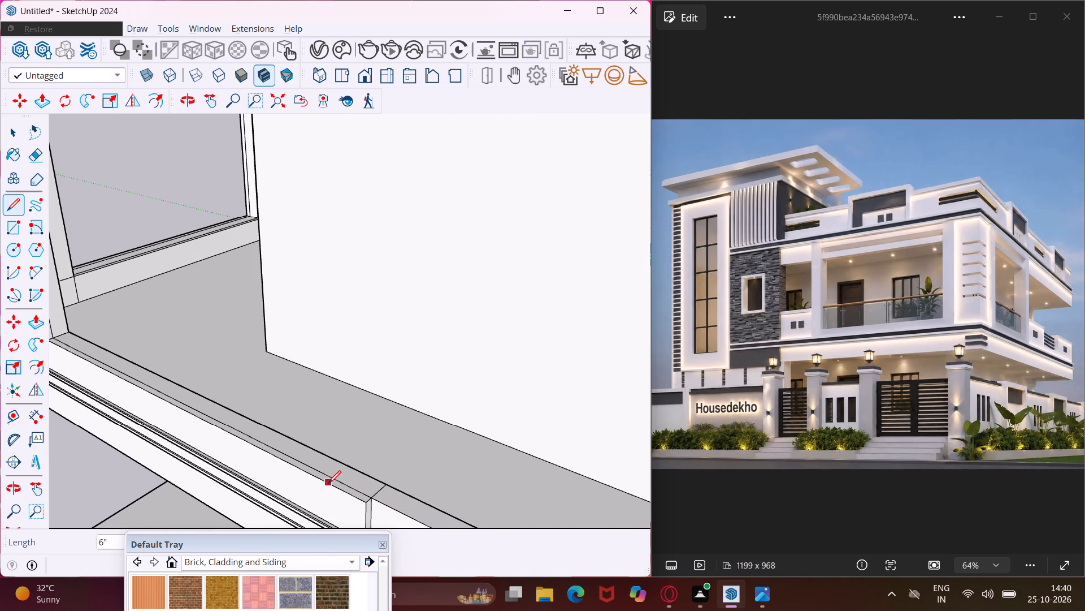
pyautogui.click(322, 479)
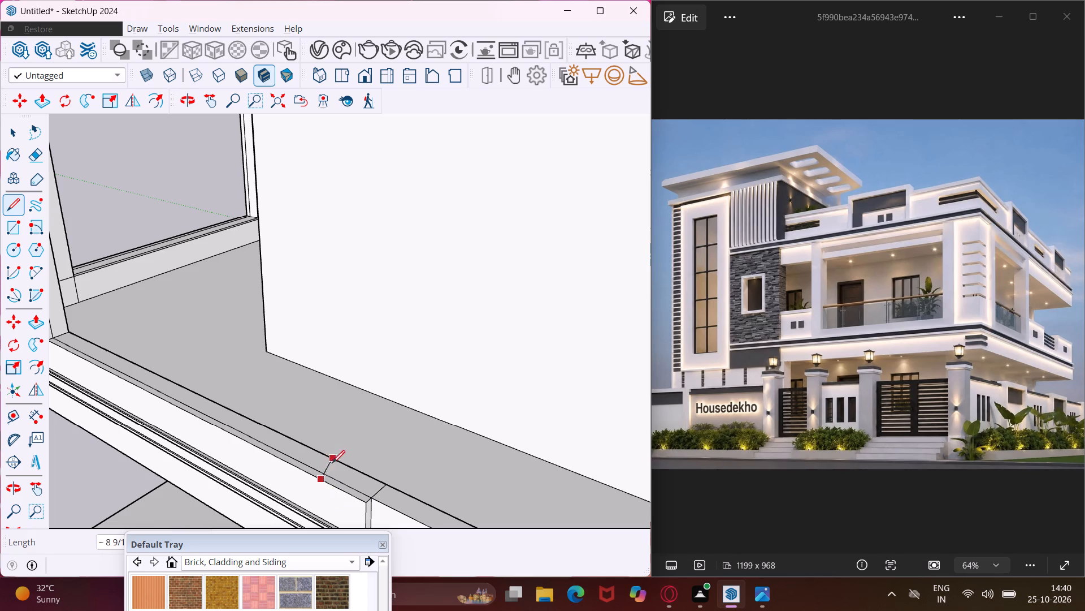
pyautogui.click(343, 461)
pyautogui.press('Escape')
pyautogui.press('space')
# Push/Pull the parapet-top face between the two lines up about 8' 10" to the upper band, forming a second post.
pyautogui.click(364, 486)
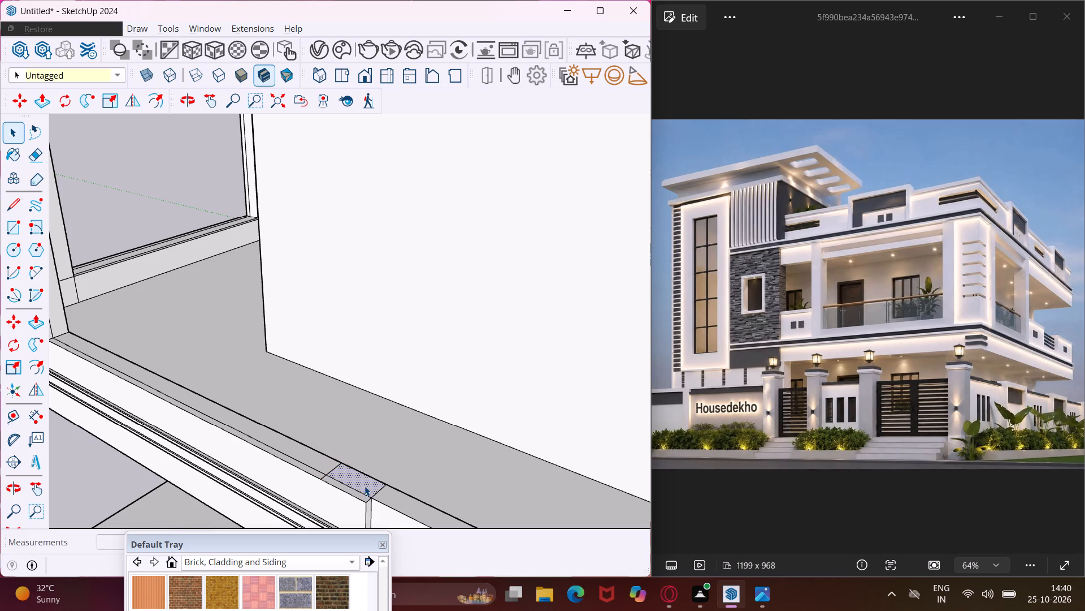
pyautogui.press('p')
pyautogui.click(364, 486)
pyautogui.scroll(-4, 359, 447)
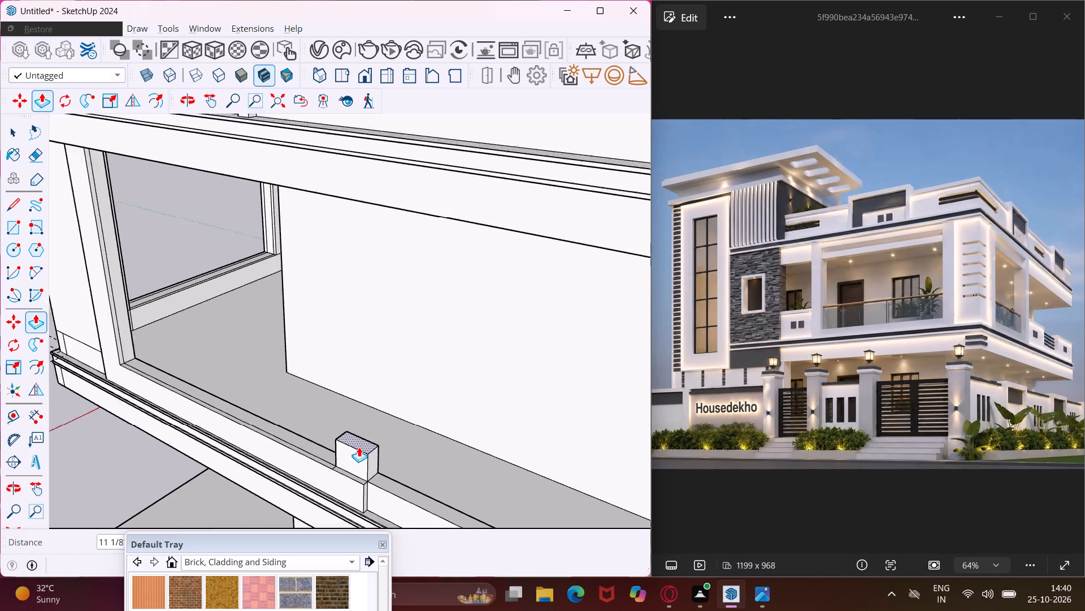
pyautogui.scroll(-7, 359, 447)
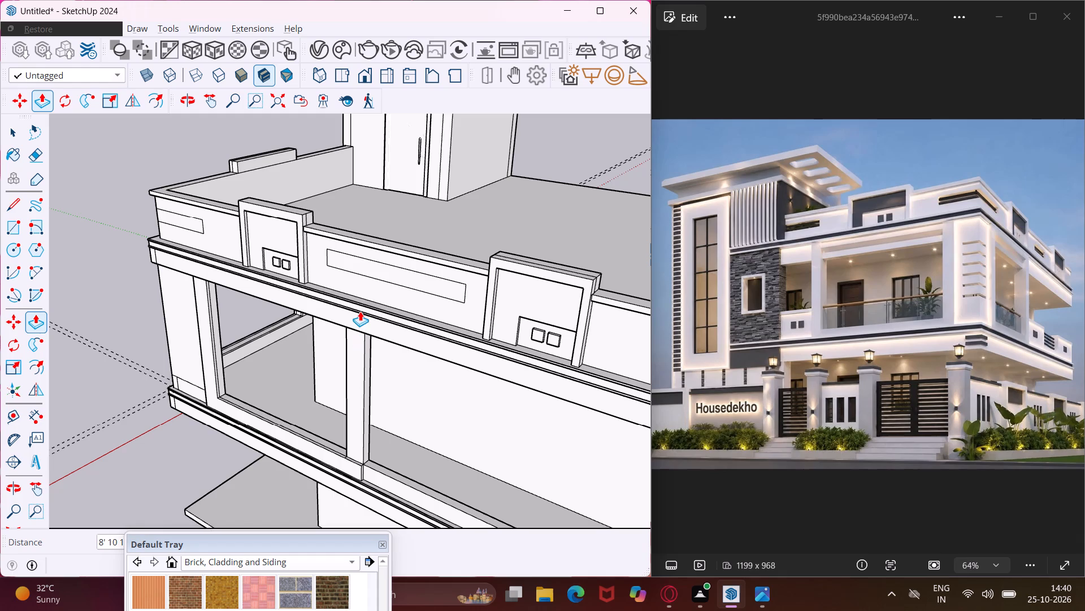
pyautogui.click(360, 311)
pyautogui.press('Escape')
# Repeat the same Push/Pull height on the narrow strip of parapet top in front of the second post.
pyautogui.scroll(5, 355, 463)
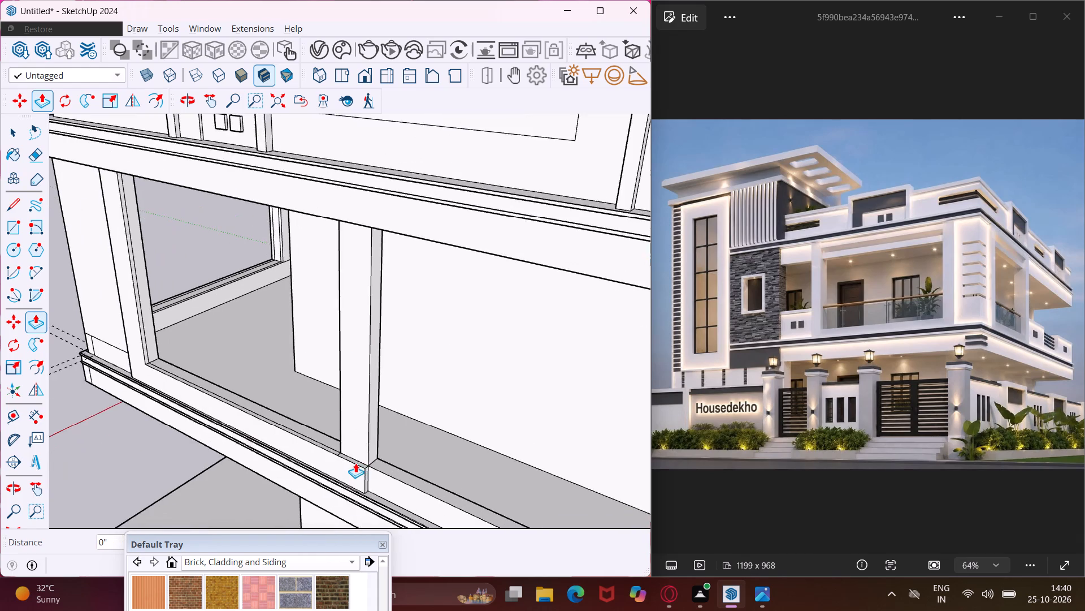
pyautogui.scroll(11, 355, 463)
pyautogui.doubleClick(357, 461)
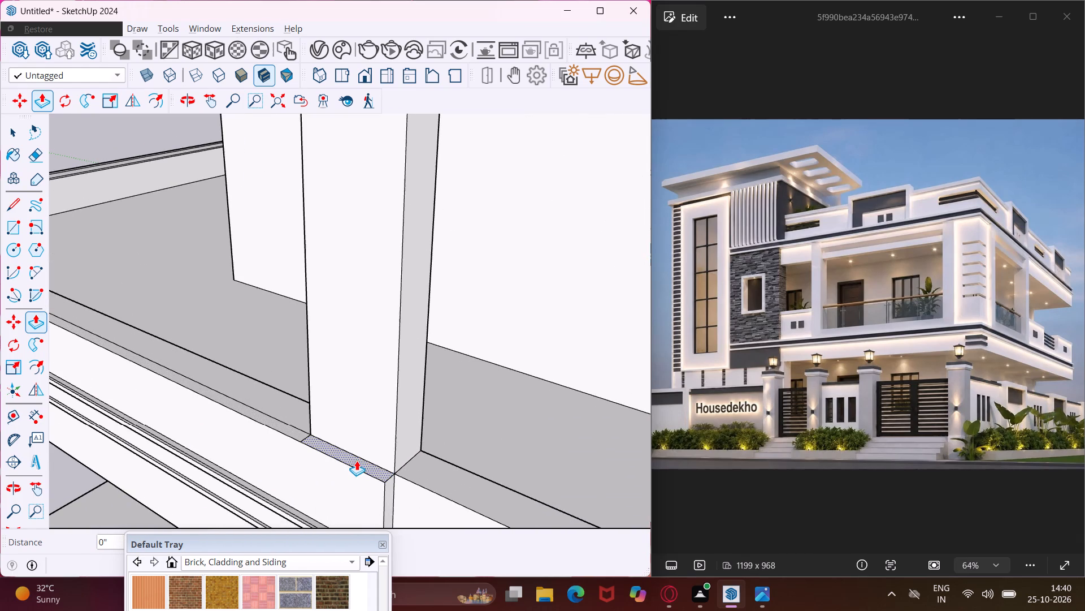
pyautogui.scroll(-17, 343, 450)
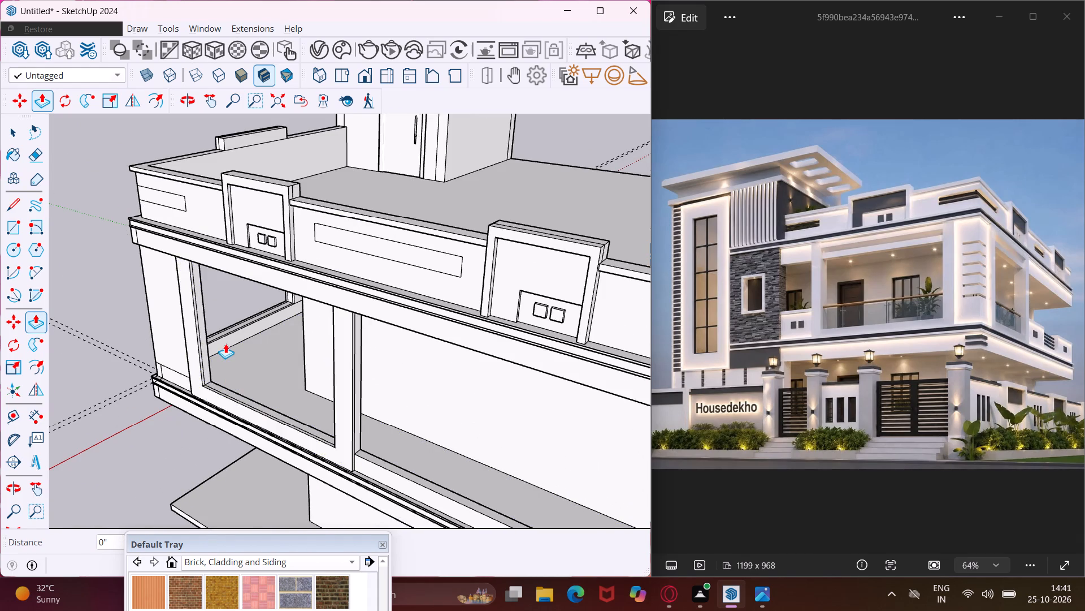
# Draw two lines down the parapet's inner face to the balcony floor, below both edges of the post, the vertical one 1' long.
pyautogui.scroll(10, 225, 343)
pyautogui.moveTo(206, 360); pyautogui.dragTo(192, 364, button='middle')
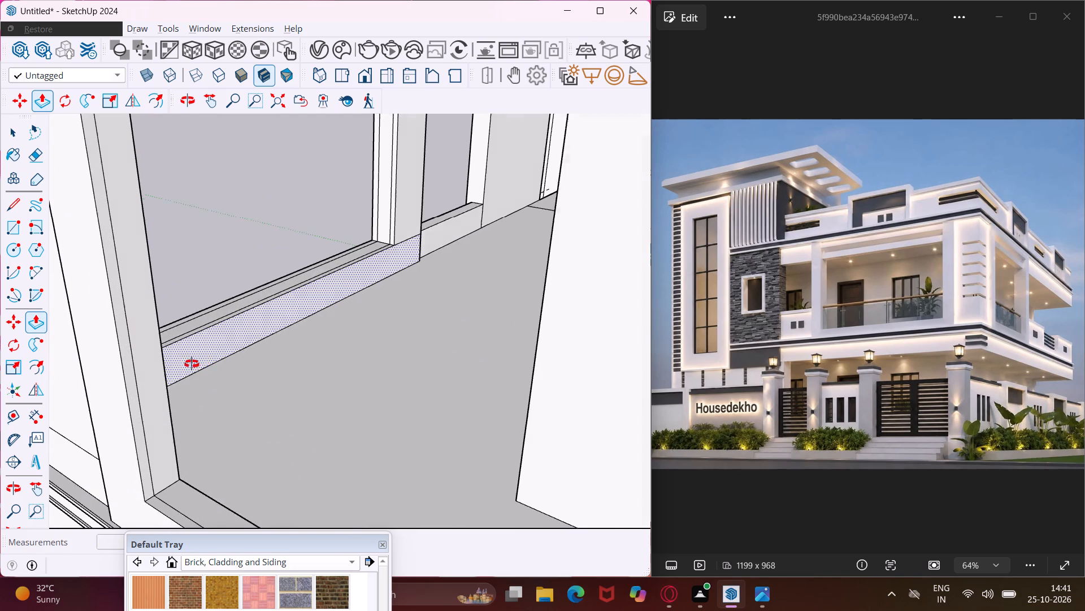
pyautogui.moveTo(192, 364); pyautogui.dragTo(145, 370, button='middle')
pyautogui.scroll(-5, 118, 386)
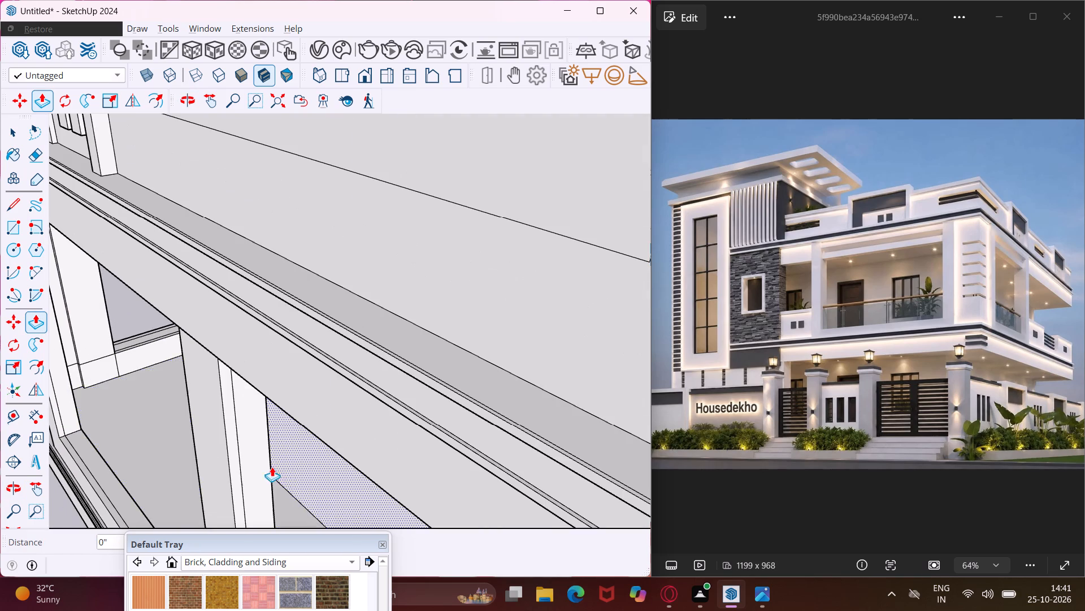
pyautogui.moveTo(290, 472); pyautogui.dragTo(240, 415, button='middle')
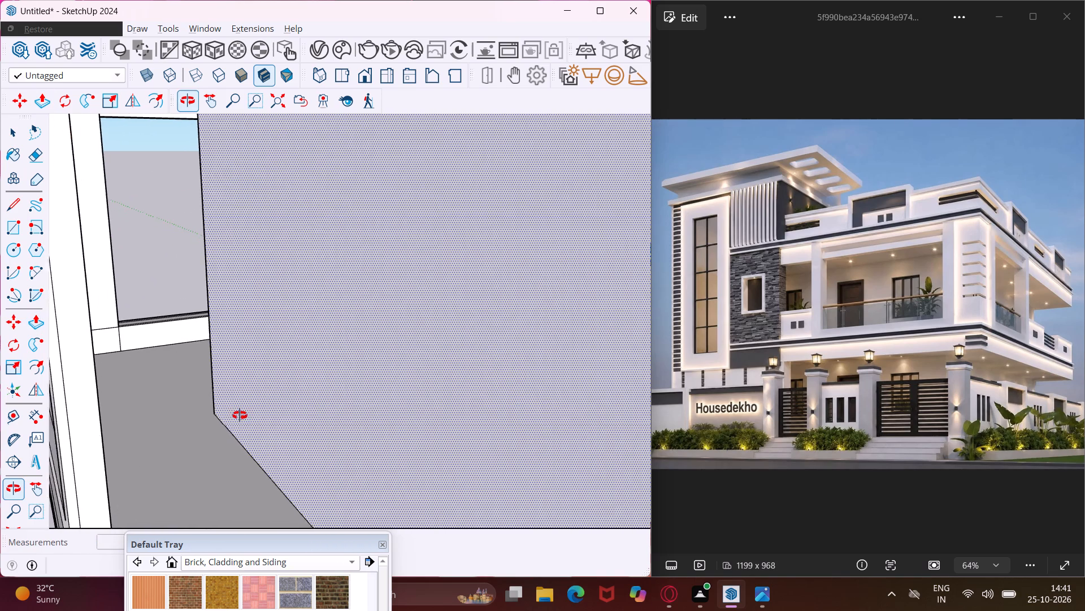
pyautogui.moveTo(240, 415); pyautogui.dragTo(237, 415, button='middle')
pyautogui.moveTo(72, 441); pyautogui.dragTo(261, 457, button='middle')
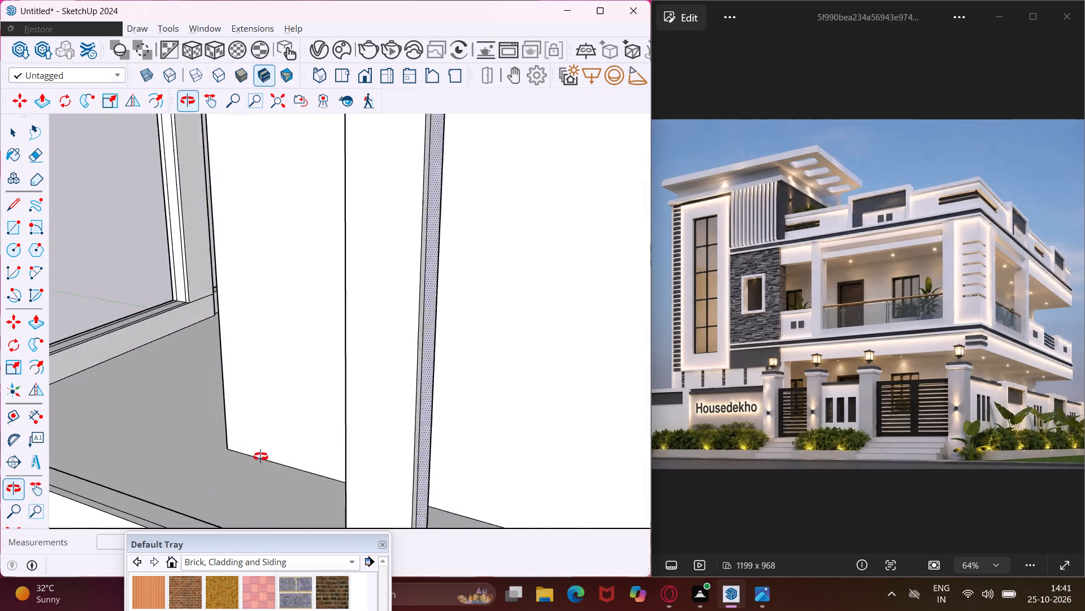
pyautogui.moveTo(261, 457); pyautogui.dragTo(734, 458, button='middle')
pyautogui.scroll(7, 587, 317)
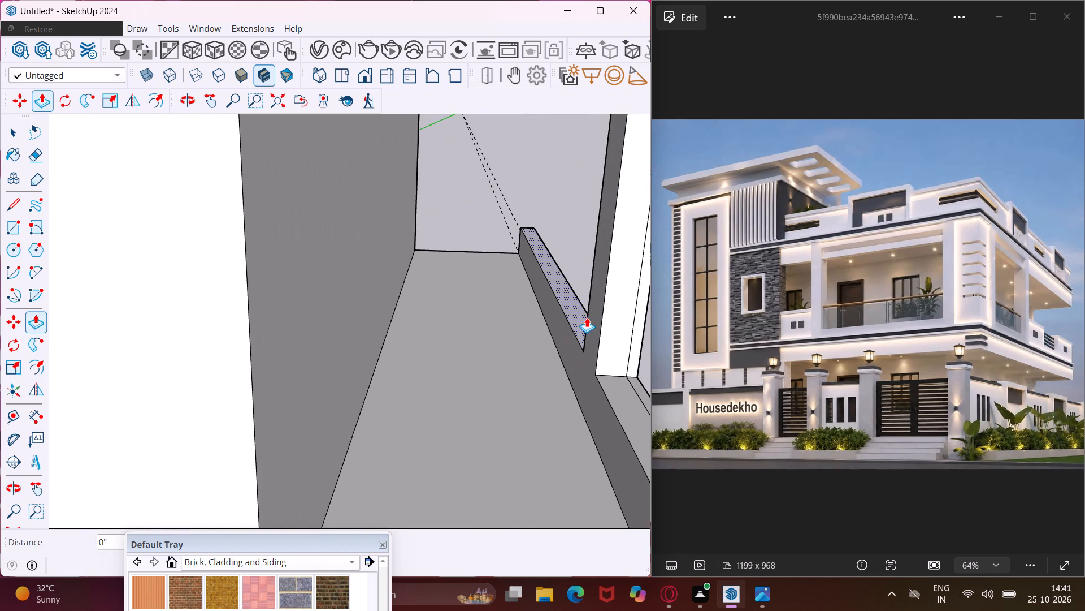
pyautogui.press('l')
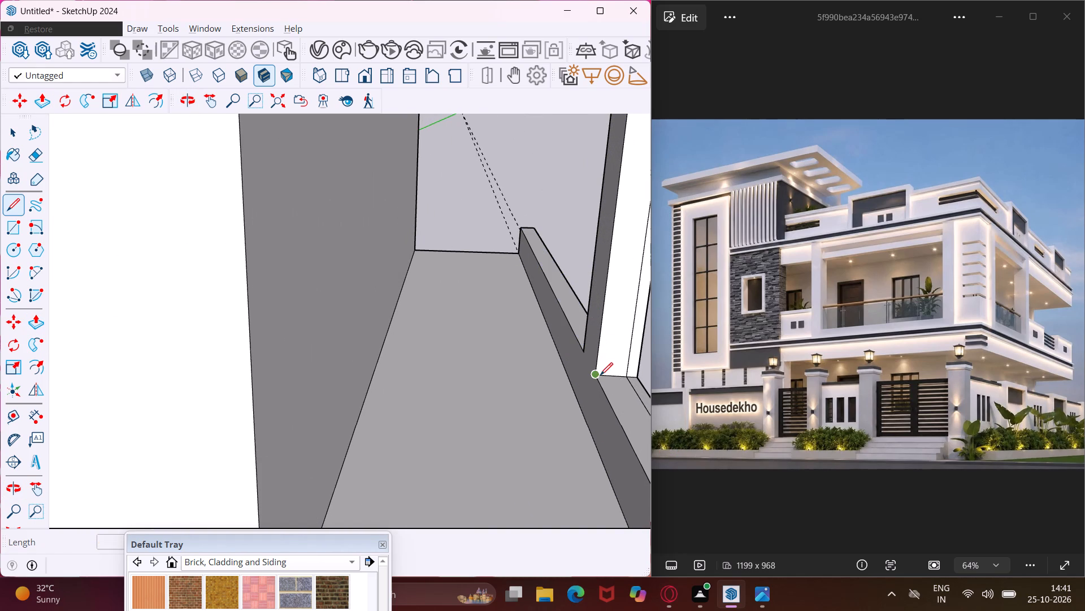
pyautogui.scroll(4, 600, 375)
pyautogui.click(593, 375)
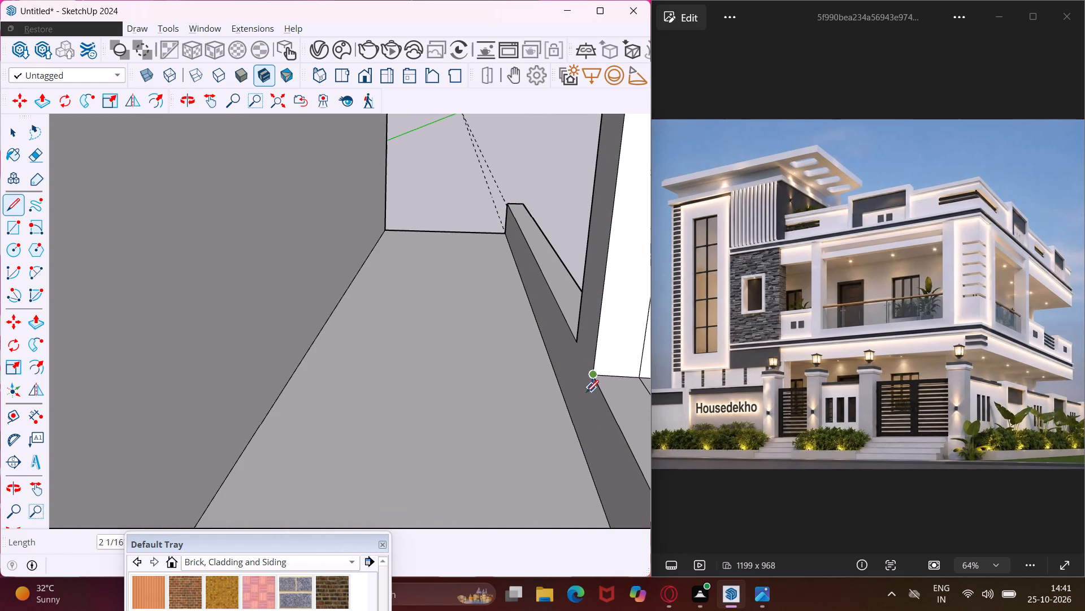
pyautogui.click(578, 444)
pyautogui.click(574, 346)
pyautogui.click(563, 406)
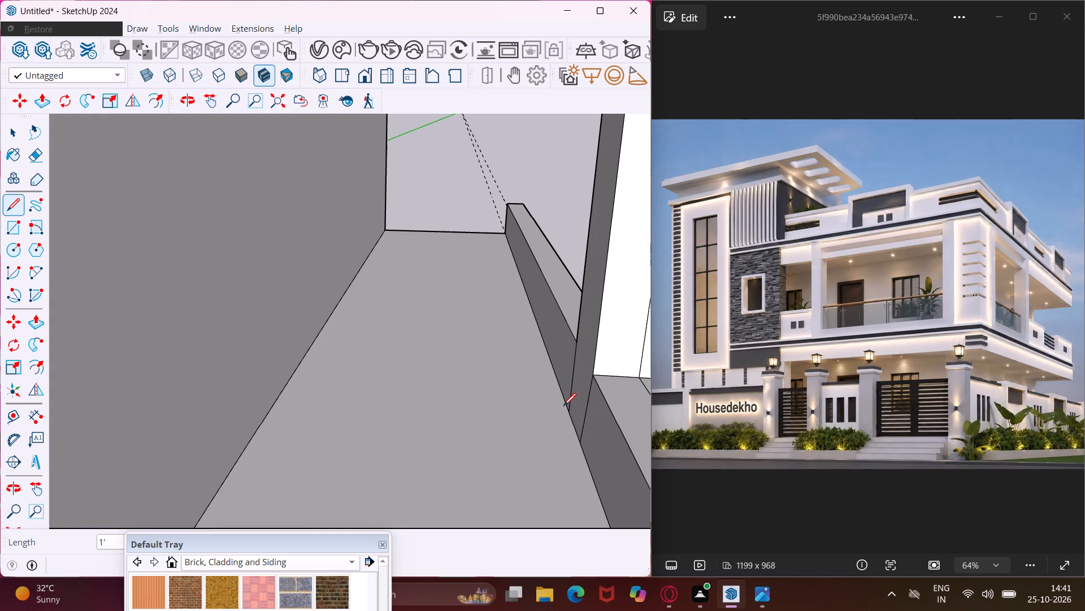
pyautogui.press('Escape')
# Push/Pull the post's inner face, including its strip down to the floor, by 1 1/4".
pyautogui.press('space')
pyautogui.scroll(4, 583, 399)
pyautogui.click(583, 399)
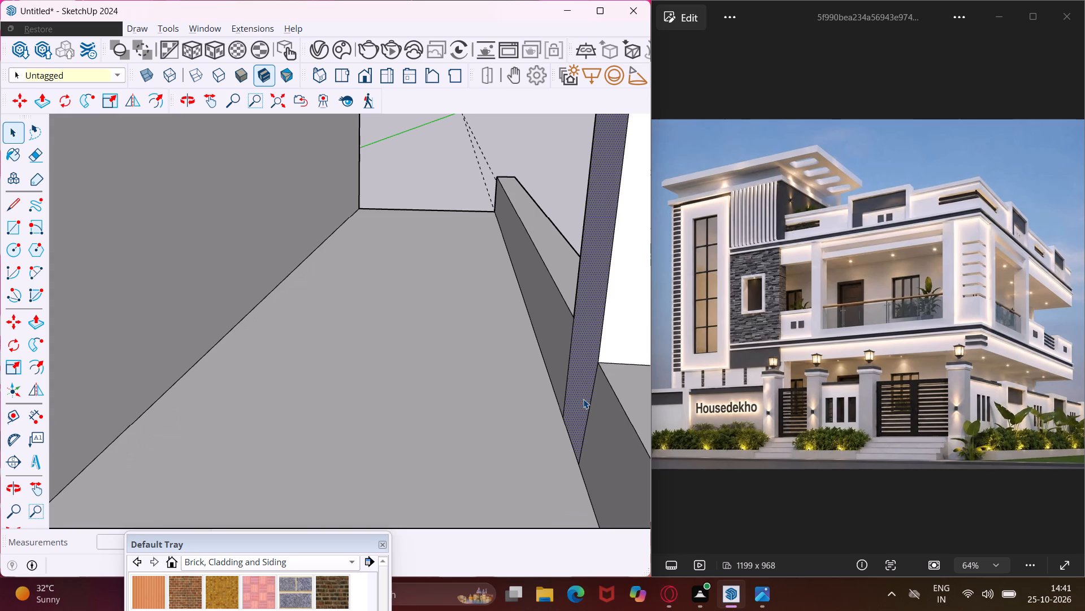
pyautogui.press('p')
pyautogui.click(583, 399)
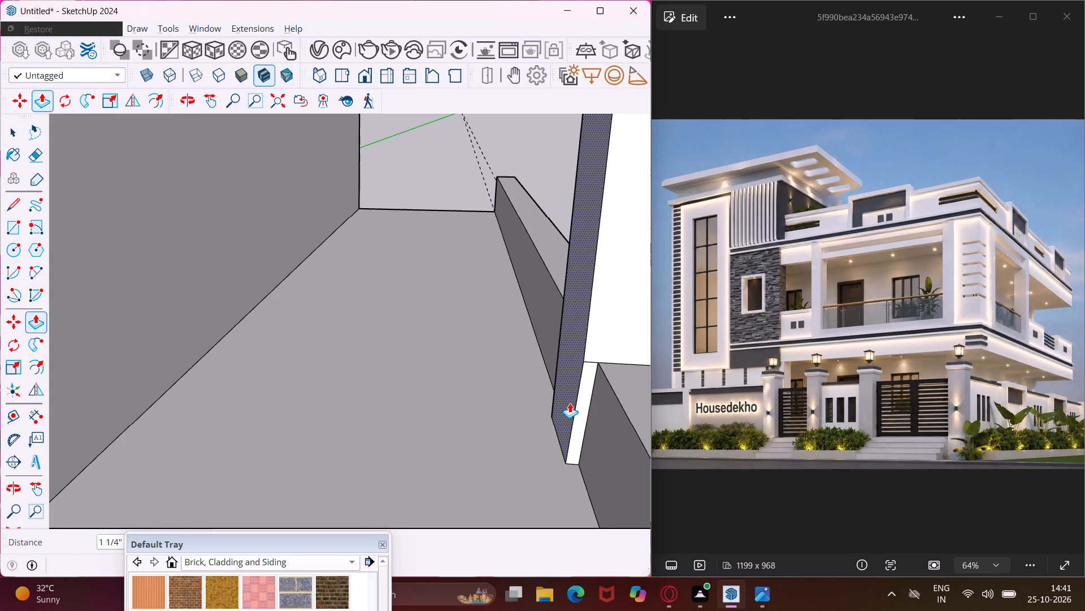
pyautogui.click(570, 403)
pyautogui.press('Escape')
pyautogui.press('space')
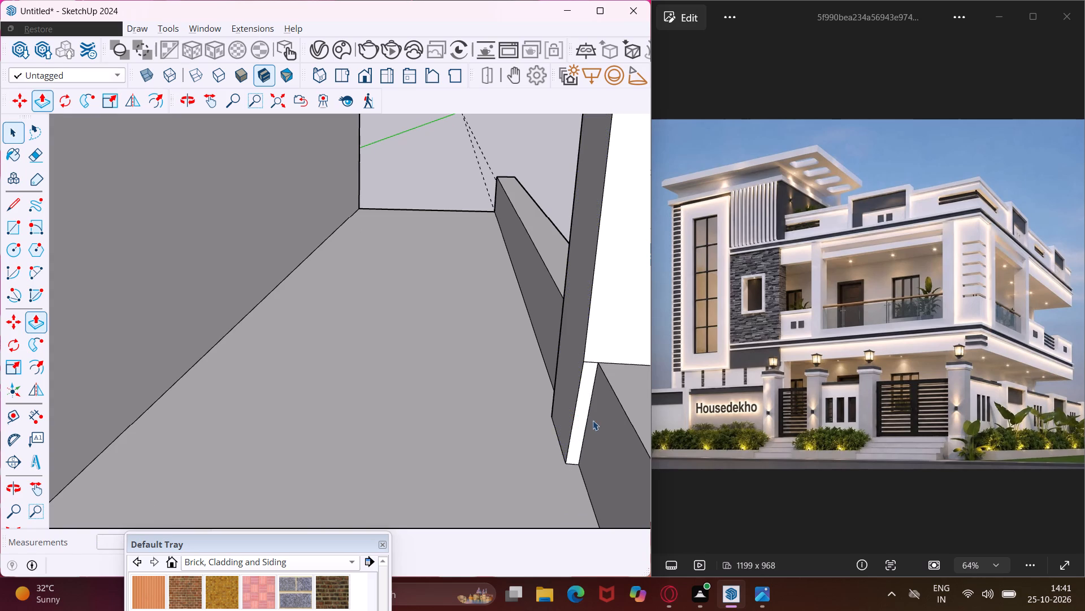
# Push/Pull the parapet's inner face beside the post by 1 1/4" to align with the post.
pyautogui.click(596, 423)
pyautogui.press('p')
pyautogui.click(596, 423)
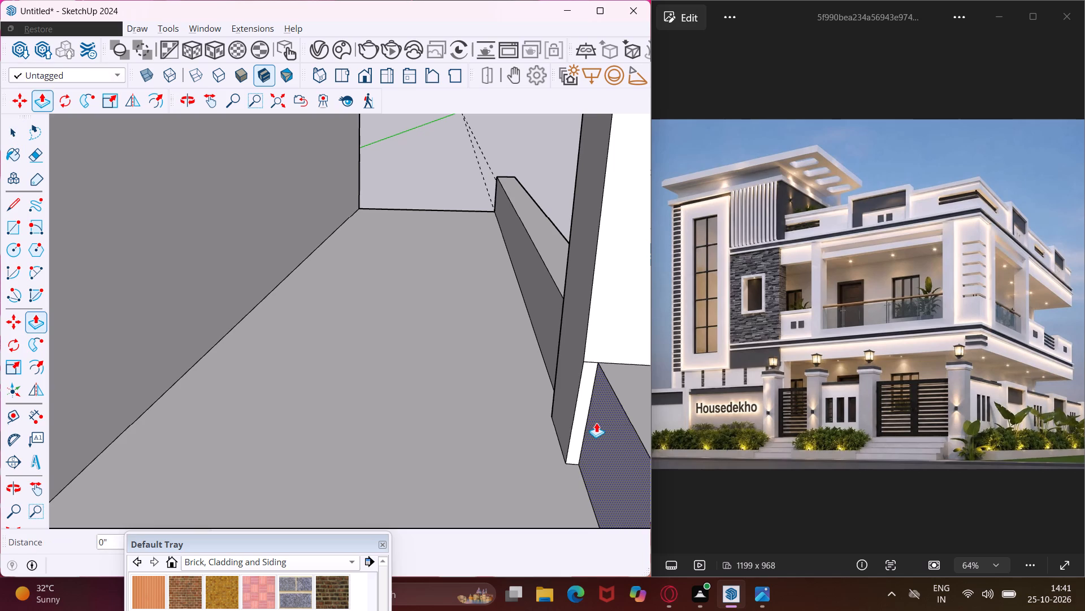
pyautogui.click(570, 340)
pyautogui.scroll(-5, 609, 338)
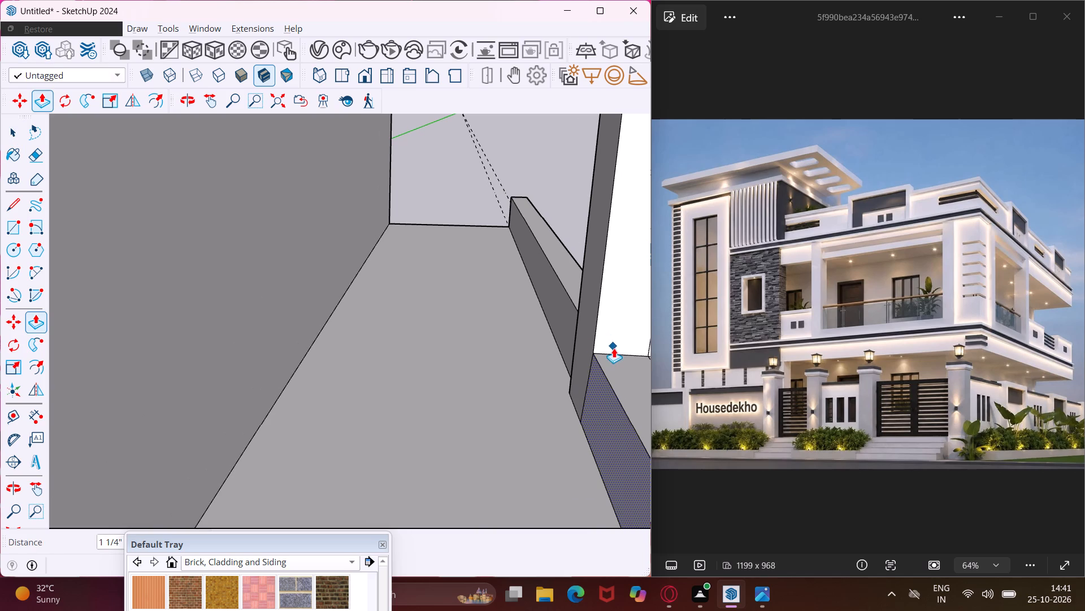
pyautogui.press('Escape')
pyautogui.press('space')
# Erase the leftover edge running along the parapet top between the front balcony posts.
pyautogui.scroll(-17, 614, 348)
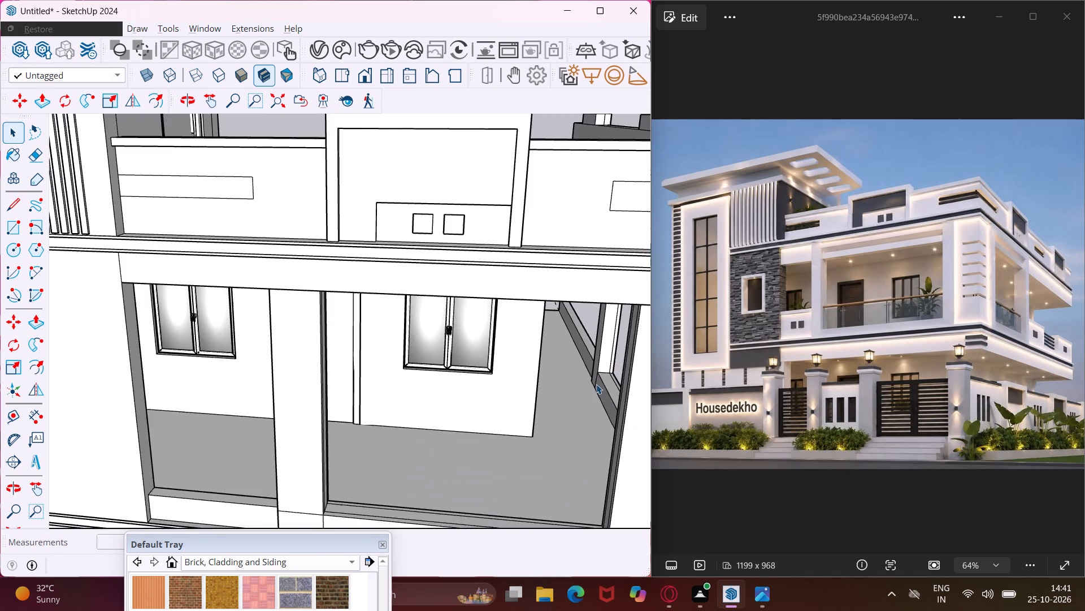
pyautogui.scroll(-5, 596, 384)
pyautogui.moveTo(585, 472); pyautogui.dragTo(576, 431, button='middle')
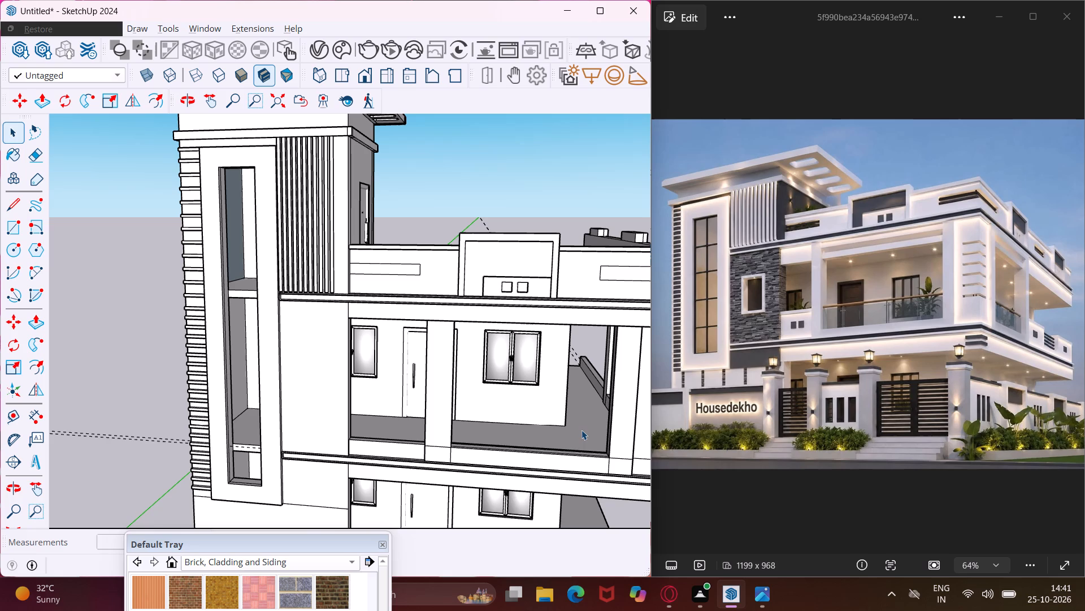
pyautogui.moveTo(583, 432); pyautogui.dragTo(625, 550, button='middle')
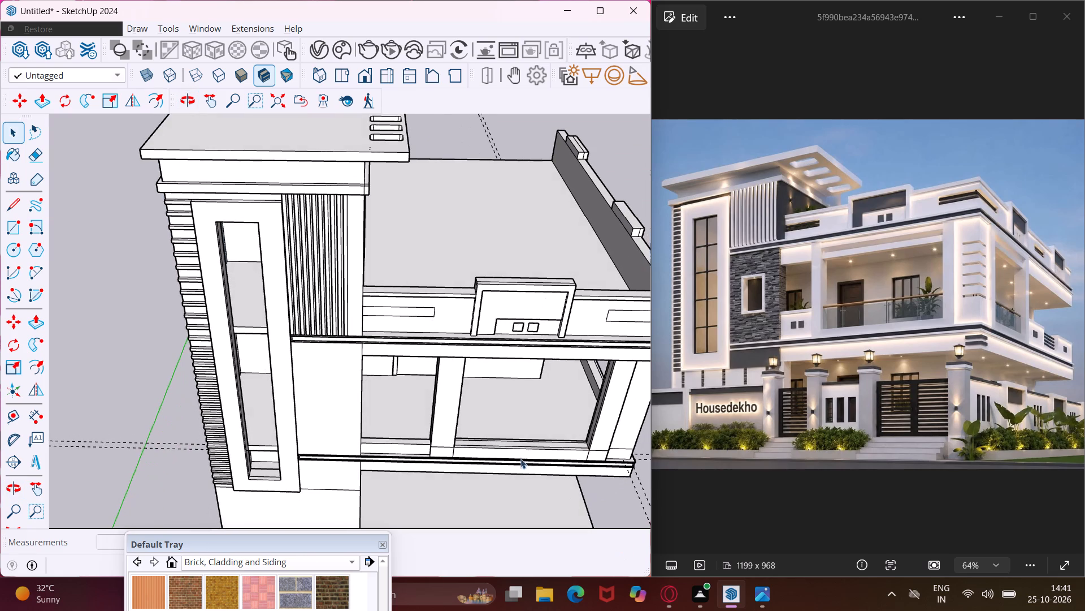
pyautogui.scroll(11, 499, 446)
pyautogui.moveTo(499, 446); pyautogui.dragTo(517, 480, button='middle')
pyautogui.scroll(1, 517, 480)
pyautogui.press('e')
pyautogui.scroll(4, 517, 480)
pyautogui.click(514, 475)
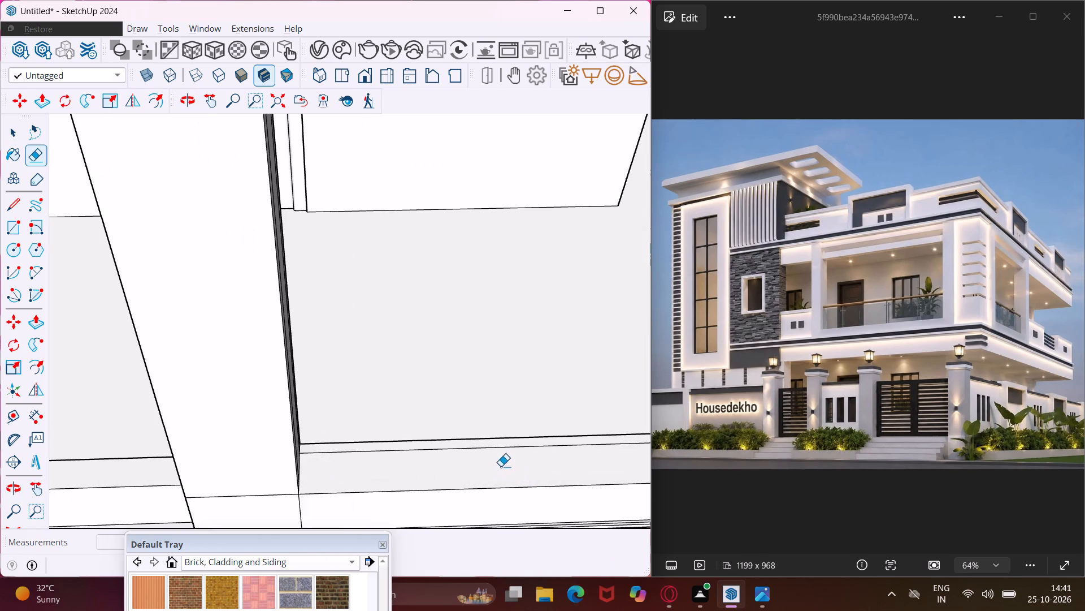
pyautogui.click(492, 449)
pyautogui.scroll(-9, 492, 449)
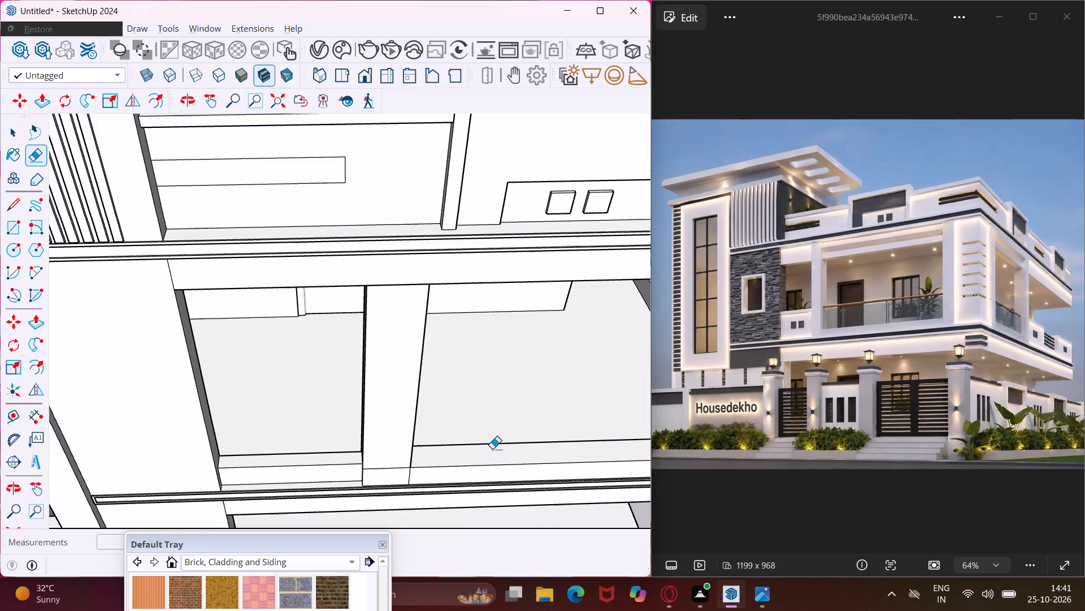
pyautogui.press('Escape')
pyautogui.press('space')
# Draw a thin horizontal rectangle about 5 1/16" high on the corner post's front face, starting from its outer corner edge.
pyautogui.scroll(-5, 432, 441)
pyautogui.moveTo(429, 449); pyautogui.dragTo(412, 431, button='middle')
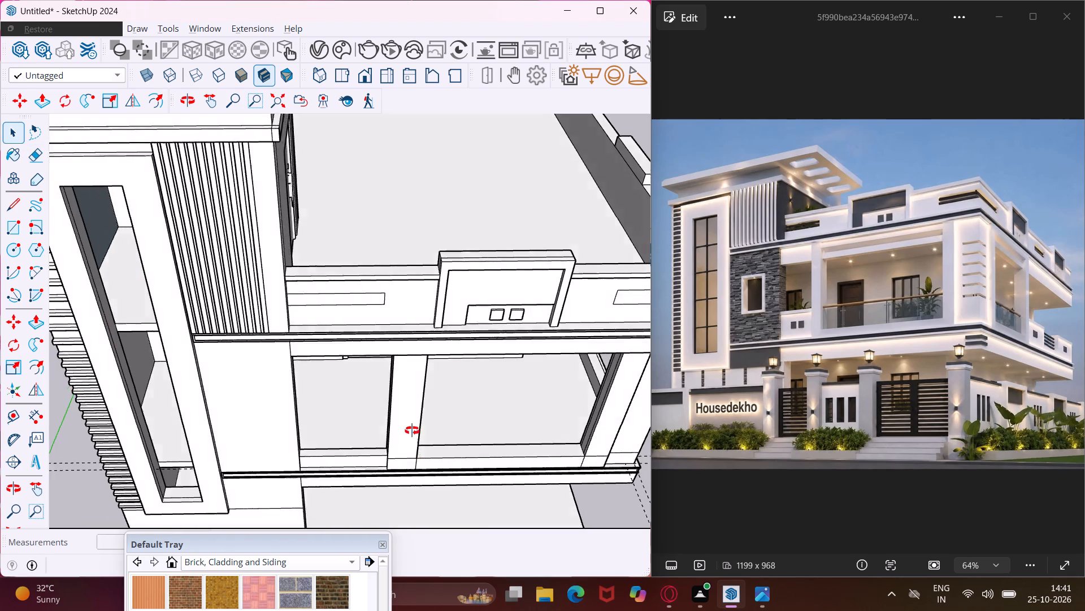
pyautogui.moveTo(412, 431); pyautogui.dragTo(318, 342, button='middle')
pyautogui.scroll(-8, 318, 342)
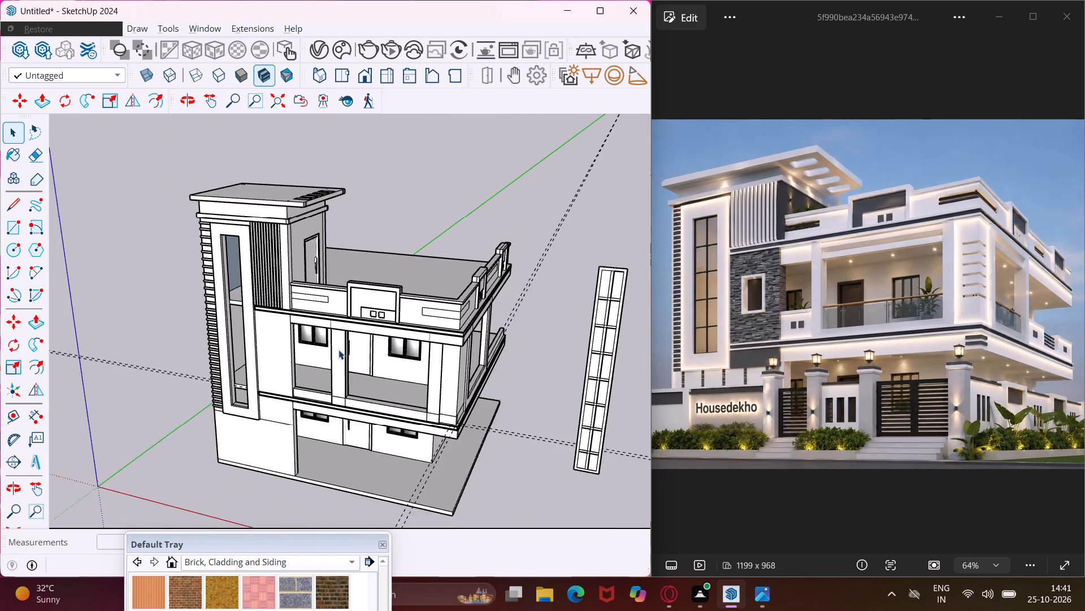
pyautogui.scroll(10, 429, 370)
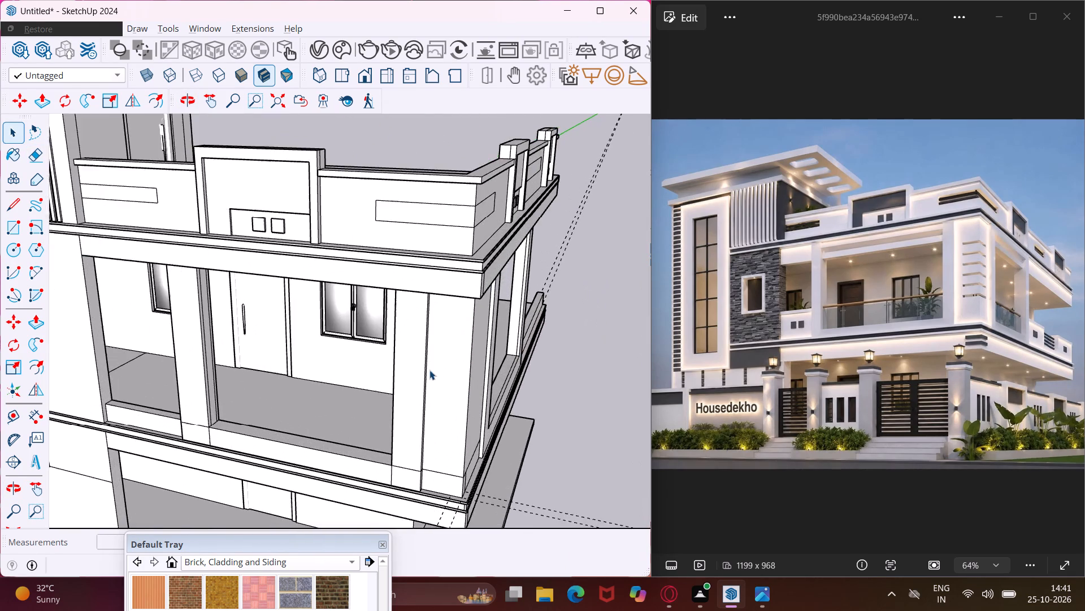
pyautogui.scroll(5, 429, 370)
pyautogui.moveTo(474, 374); pyautogui.dragTo(385, 375, button='middle')
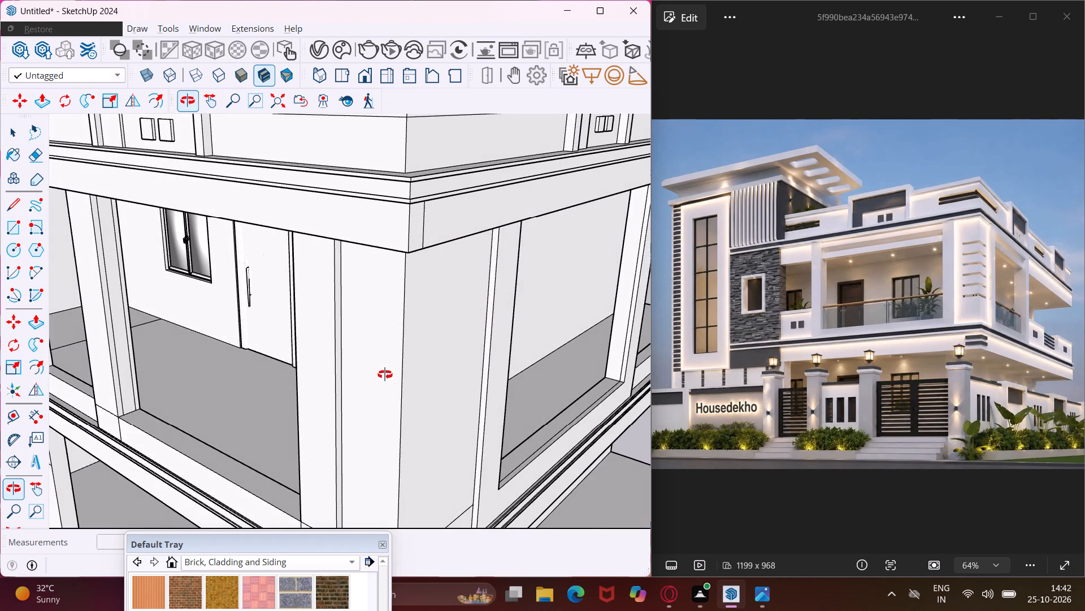
pyautogui.moveTo(385, 375); pyautogui.dragTo(363, 377, button='middle')
pyautogui.scroll(2, 394, 399)
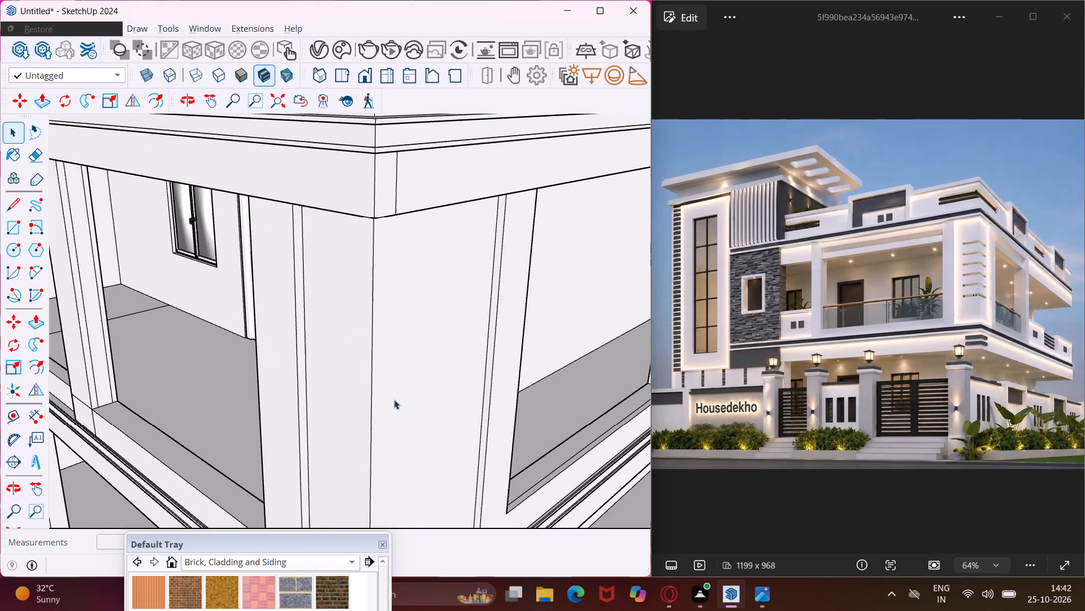
pyautogui.moveTo(394, 399); pyautogui.dragTo(390, 335, button='middle')
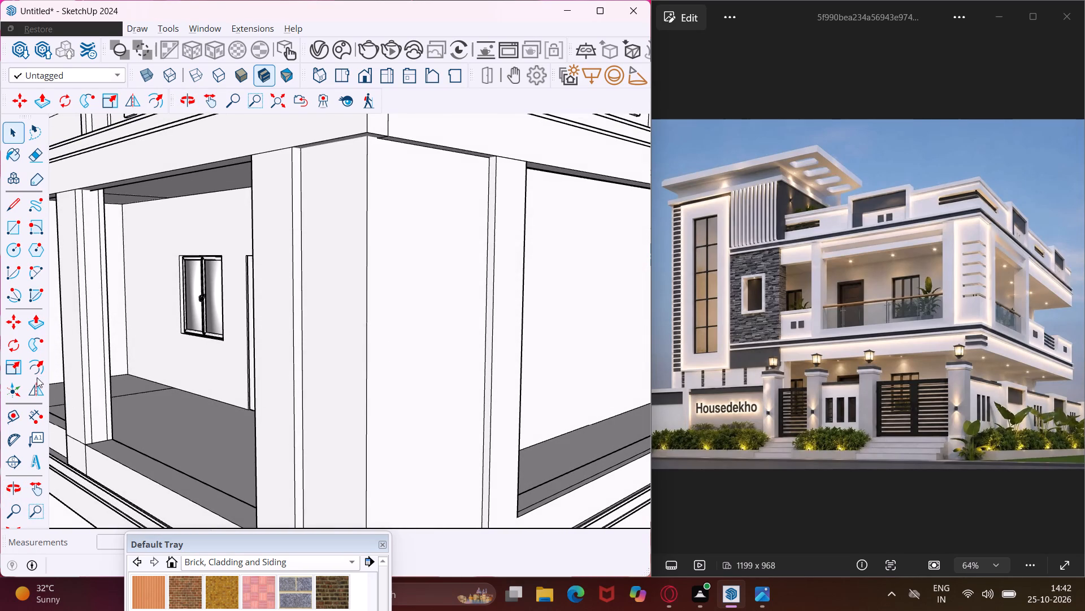
pyautogui.moveTo(346, 347); pyautogui.dragTo(450, 364, button='middle')
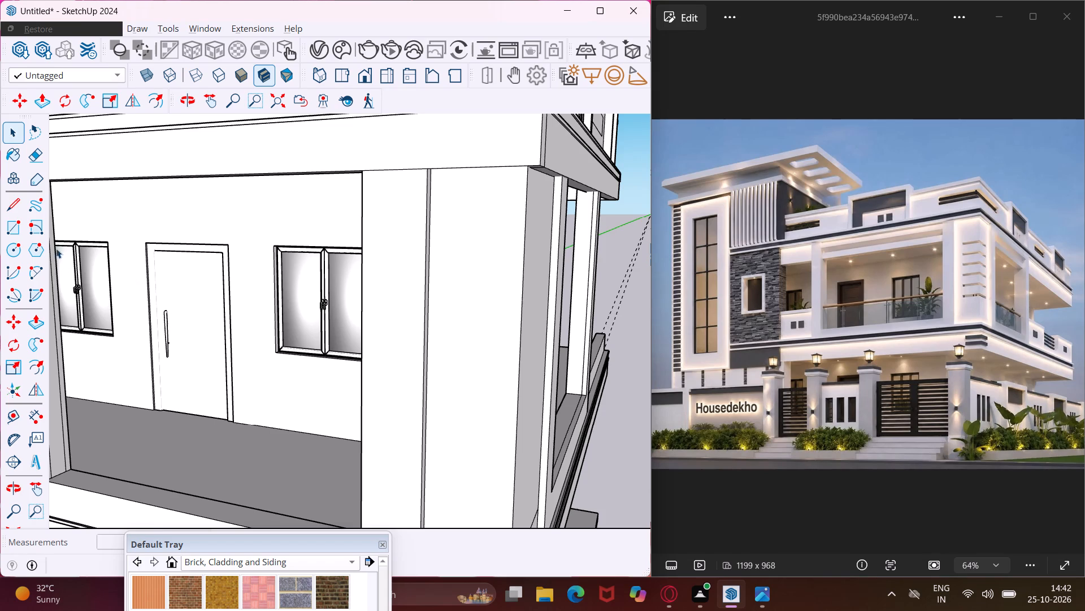
pyautogui.click(19, 228)
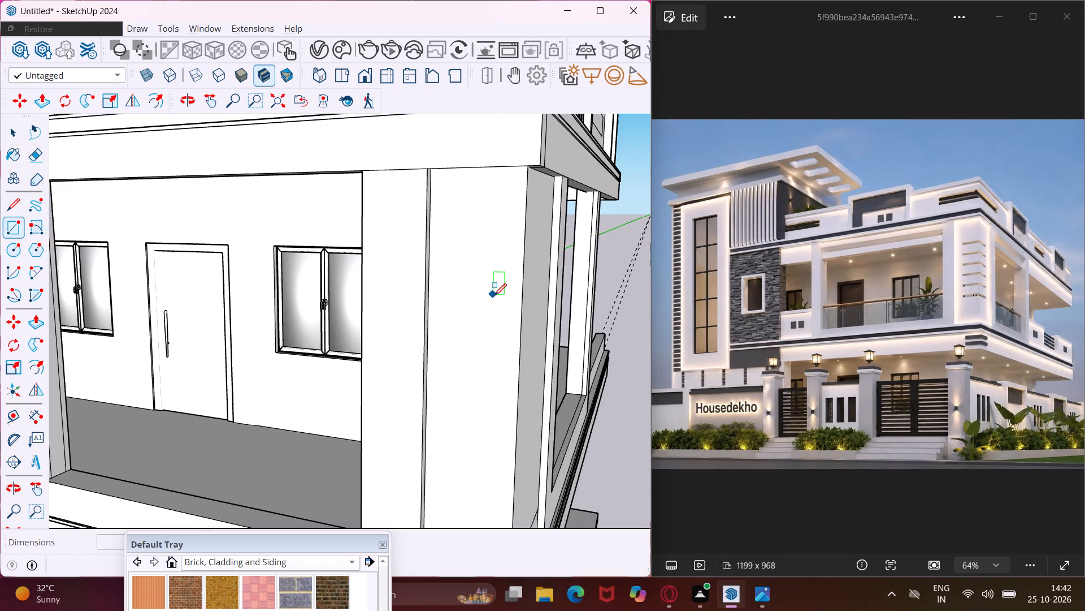
pyautogui.moveTo(494, 296); pyautogui.dragTo(541, 319, button='middle')
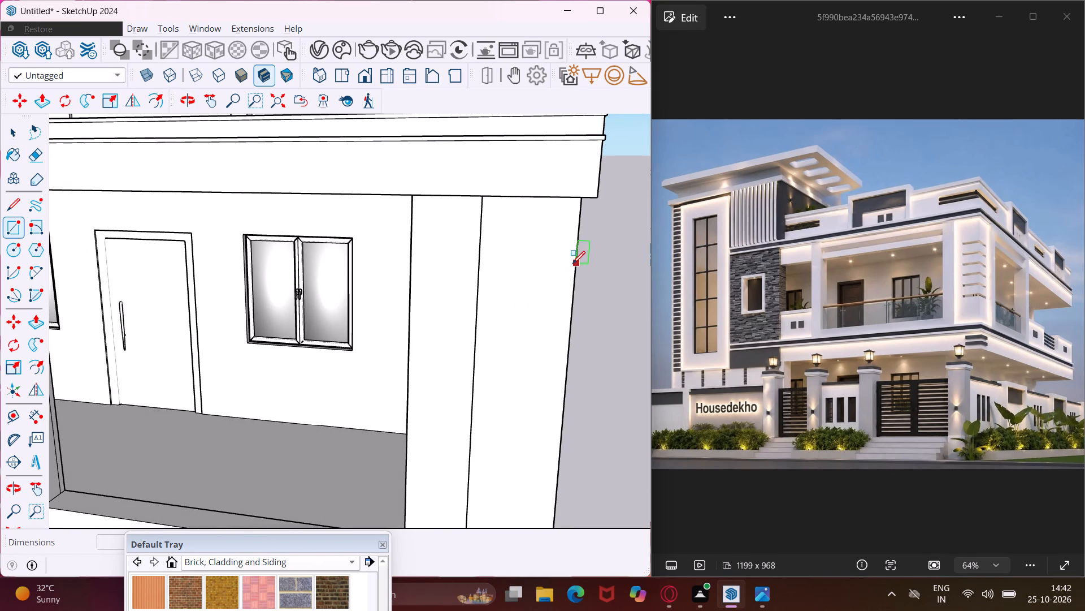
pyautogui.click(574, 263)
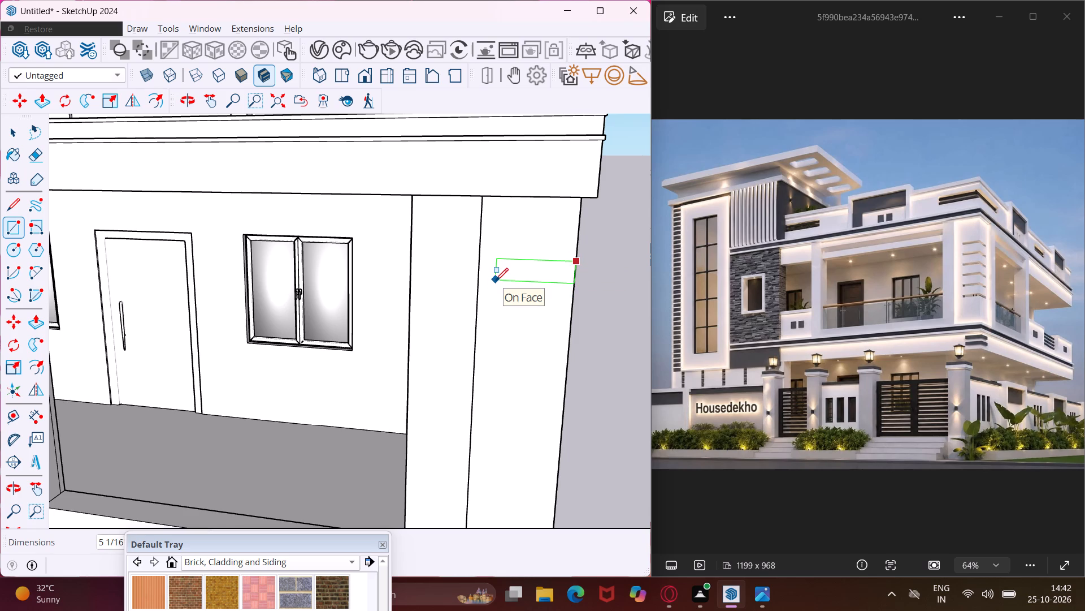
pyautogui.click(496, 281)
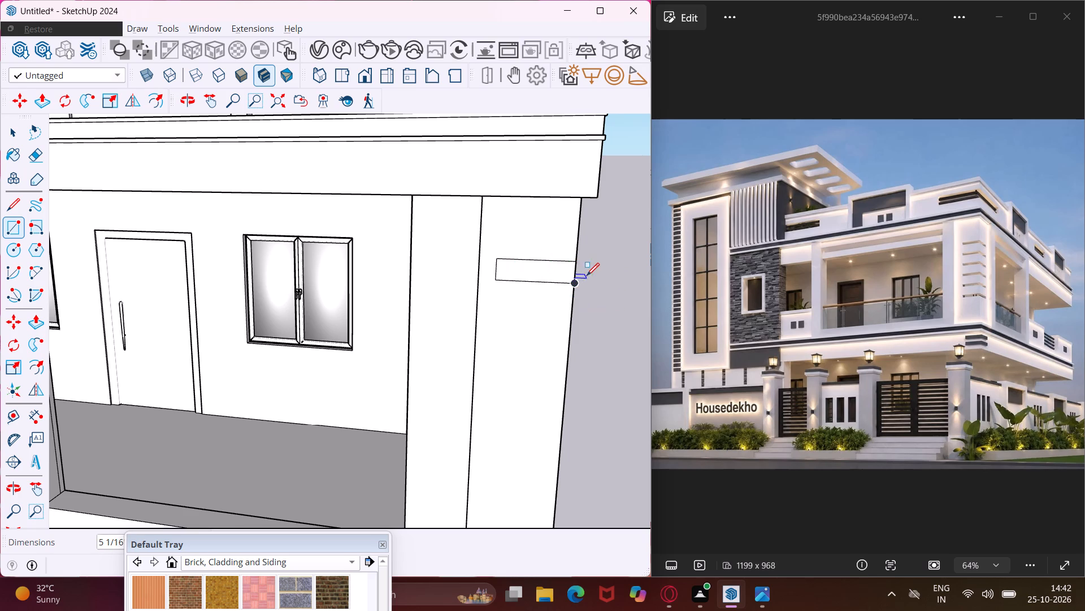
# Draw an adjoining rectangle about 2' 4 5/8" long on the corner post's side face, matching the first rectangle's height.
pyautogui.moveTo(587, 275); pyautogui.dragTo(442, 275, button='middle')
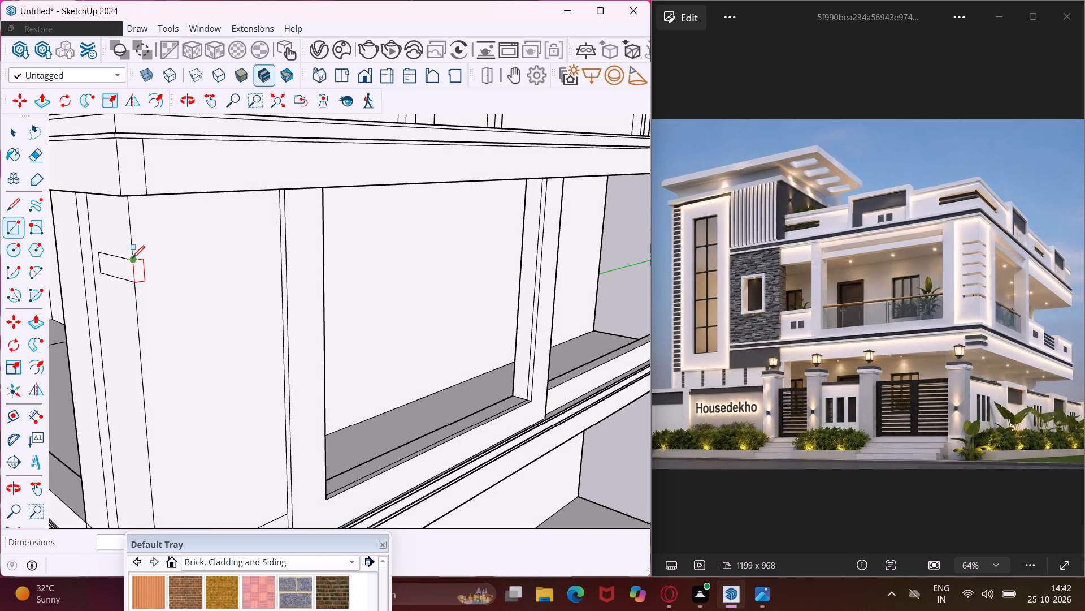
pyautogui.click(132, 258)
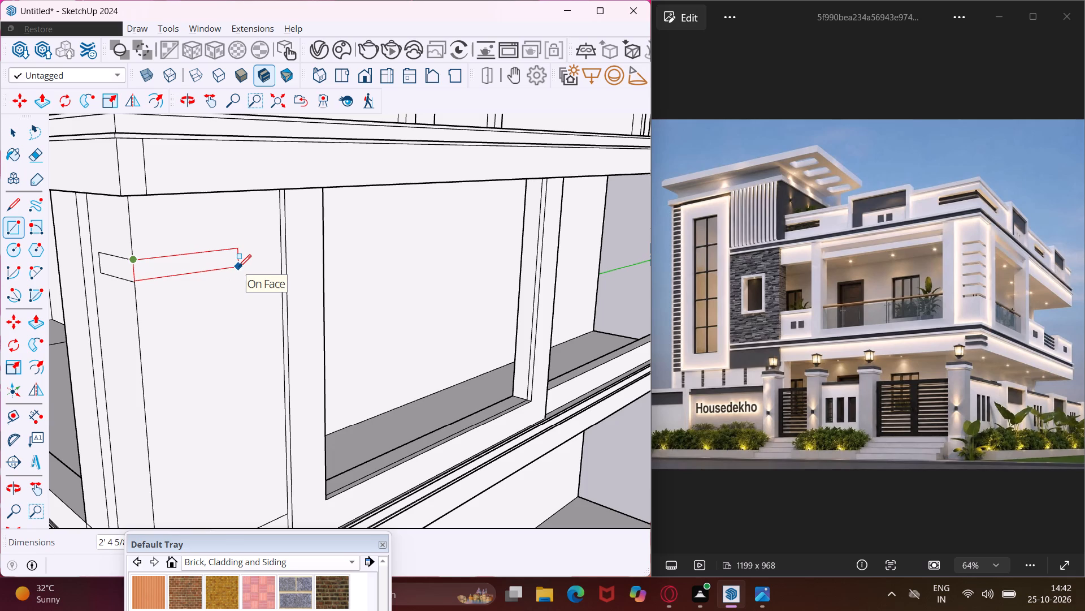
pyautogui.click(238, 267)
pyautogui.press('Escape')
pyautogui.press('space')
# Move the side-face rectangle's bottom edge down about 5/16" to meet the front rectangle's lower corner on the corner post.
pyautogui.scroll(4, 134, 282)
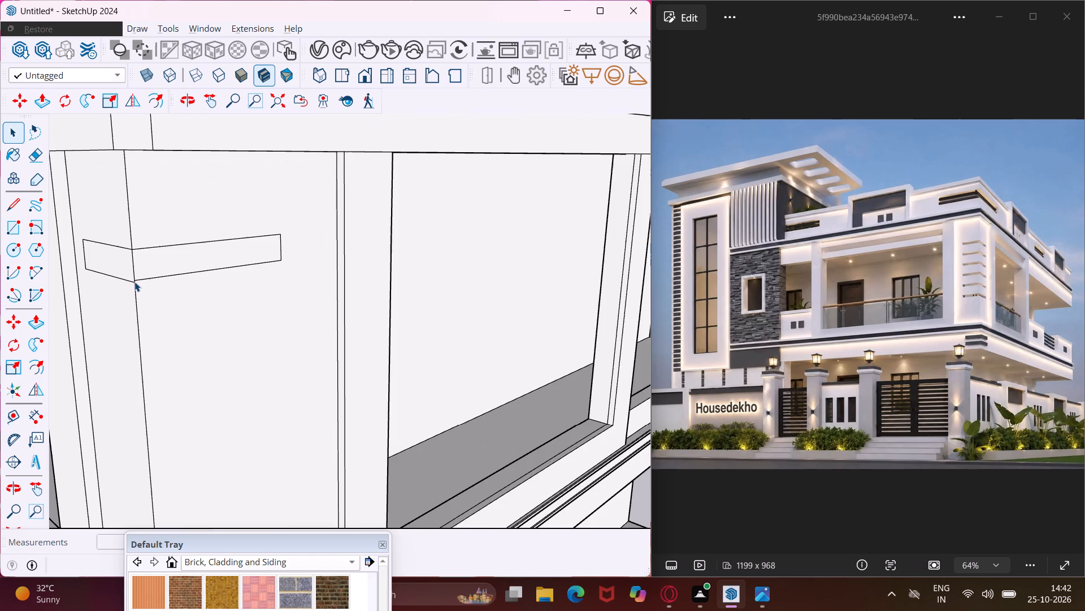
pyautogui.scroll(4, 134, 282)
pyautogui.click(136, 279)
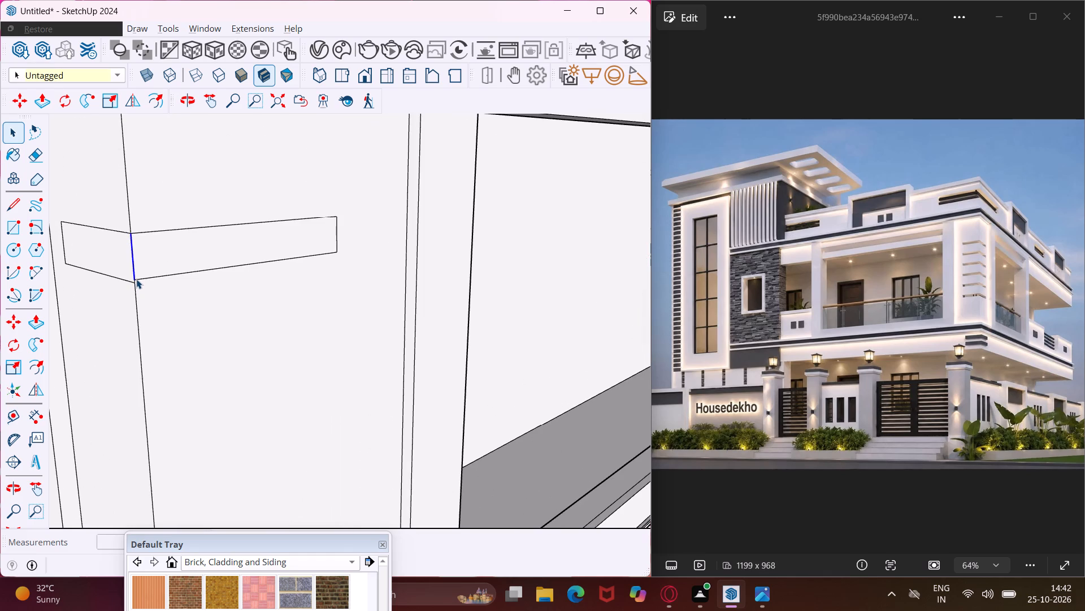
pyautogui.click(140, 279)
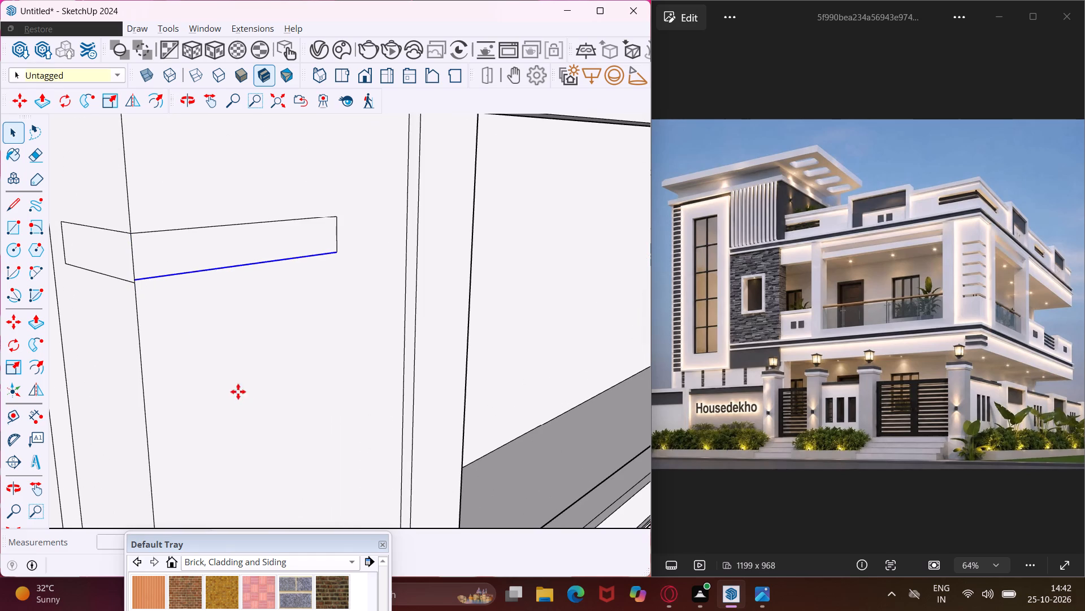
pyautogui.press('m')
pyautogui.scroll(16, 120, 269)
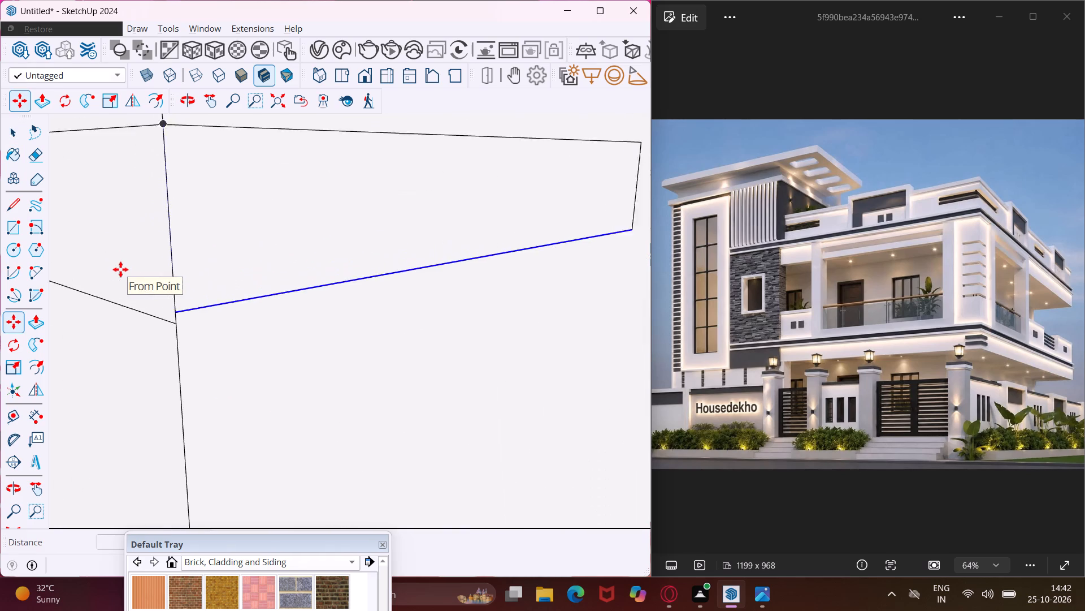
pyautogui.click(189, 322)
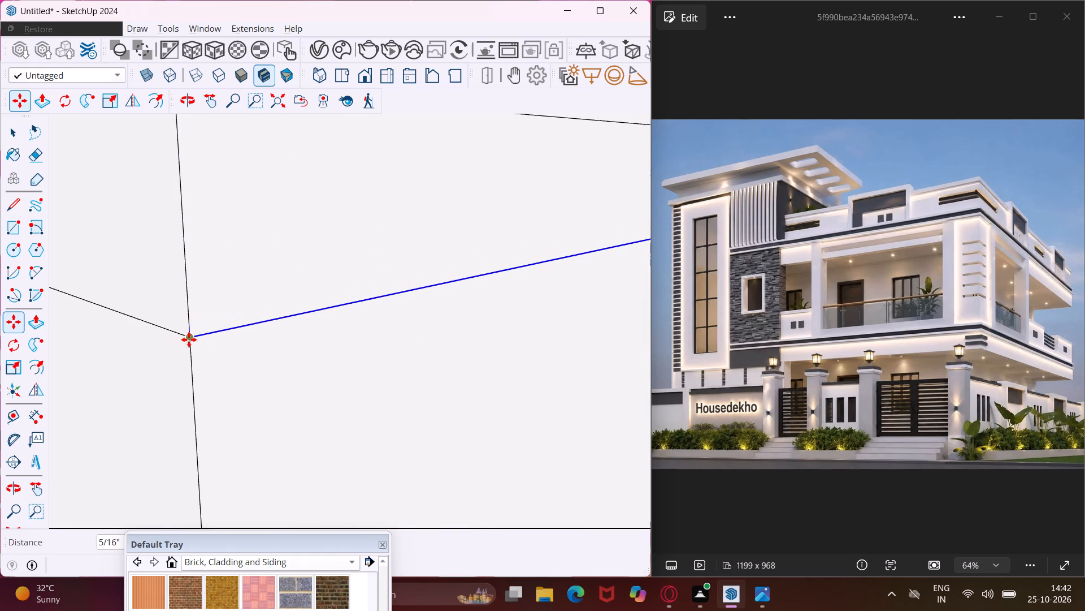
pyautogui.click(189, 339)
pyautogui.press('Escape')
pyautogui.press('space')
# Copy both band faces straight down the corner post at about 10 1/2" spacing to make five copies.
pyautogui.scroll(-3, 210, 298)
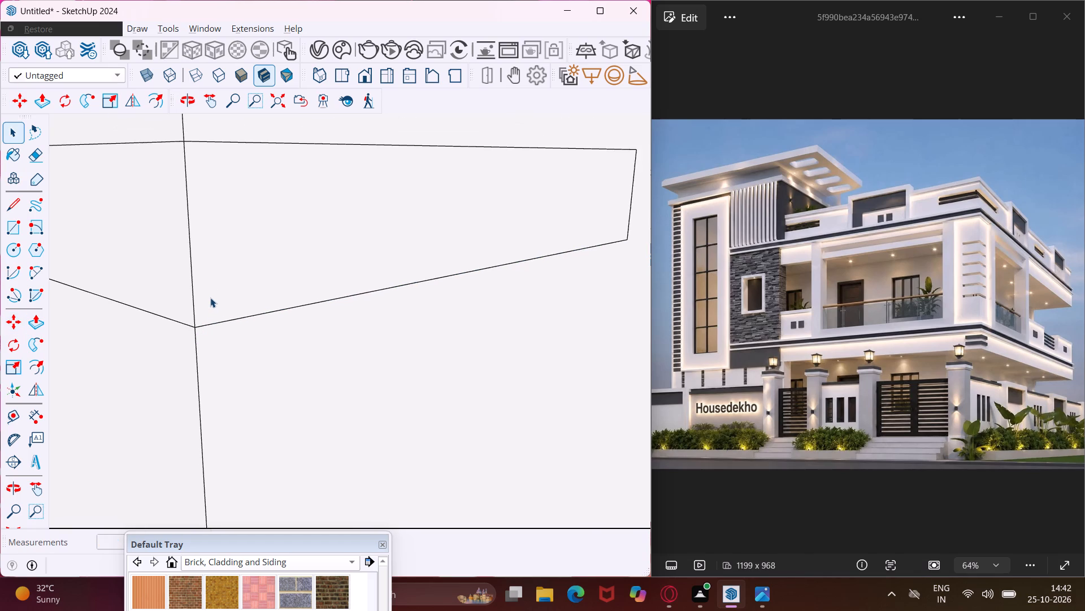
pyautogui.scroll(-6, 213, 286)
pyautogui.click(216, 281)
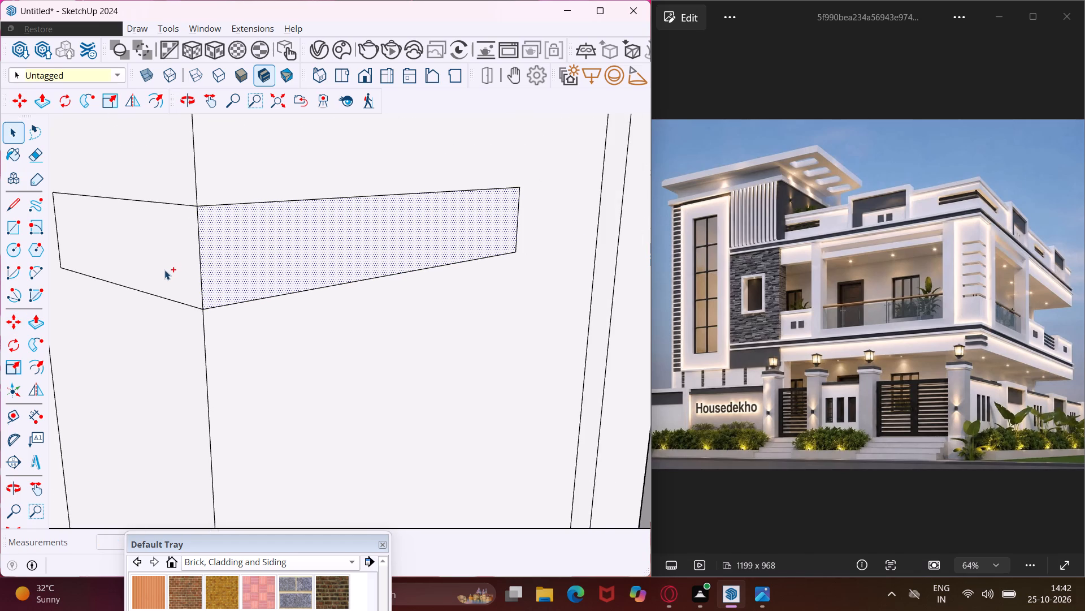
pyautogui.keyDown('ctrl'); pyautogui.click(164, 270); pyautogui.keyUp('ctrl')
pyautogui.press('m')
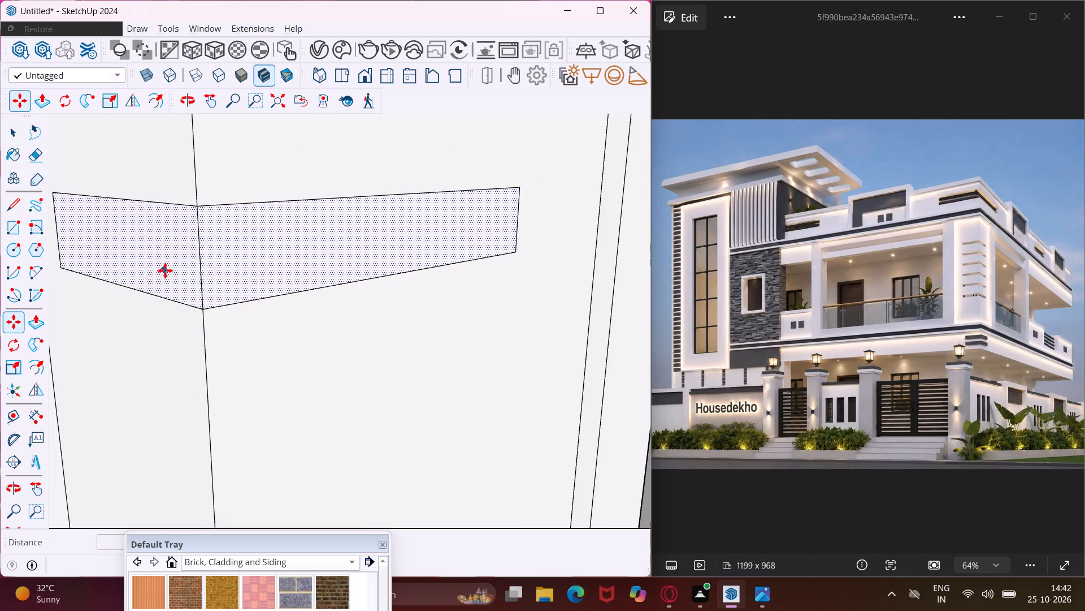
pyautogui.click(204, 308)
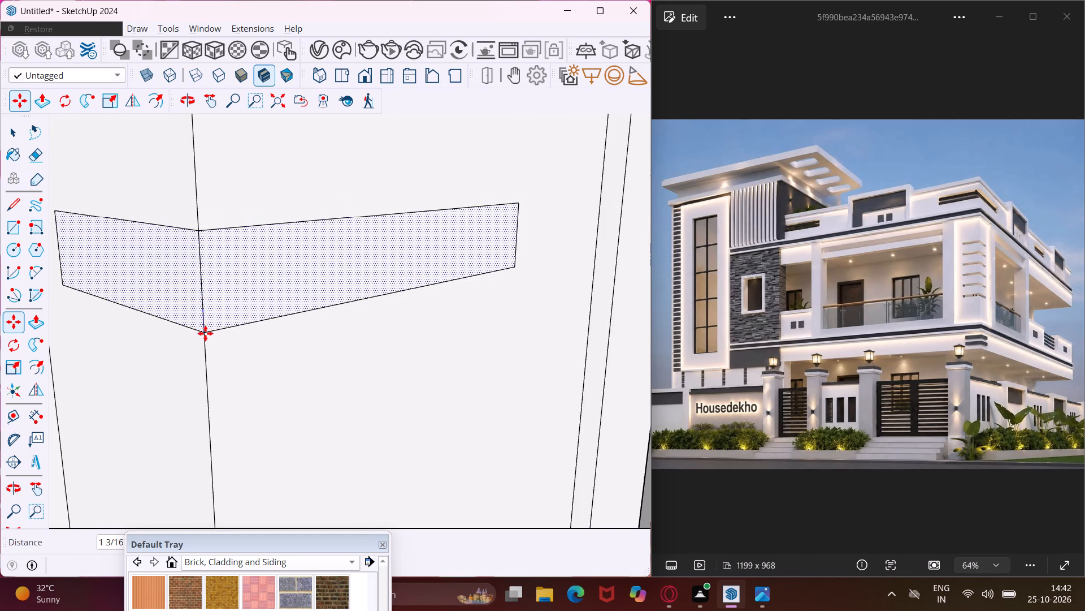
pyautogui.scroll(-2, 205, 333)
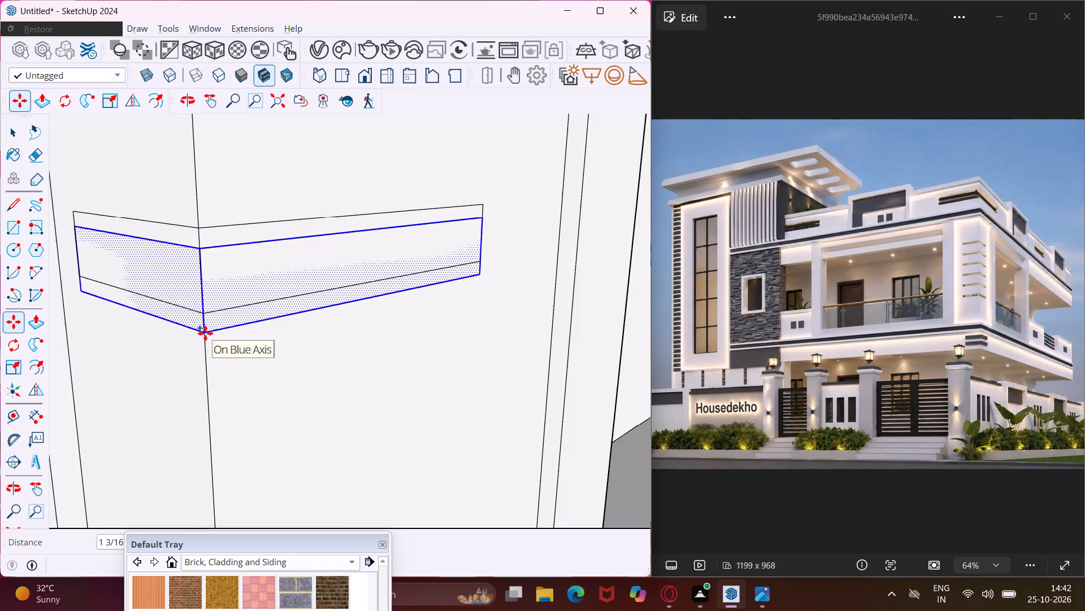
pyautogui.moveTo(205, 333); pyautogui.dragTo(196, 282, button='middle')
pyautogui.scroll(-9, 196, 282)
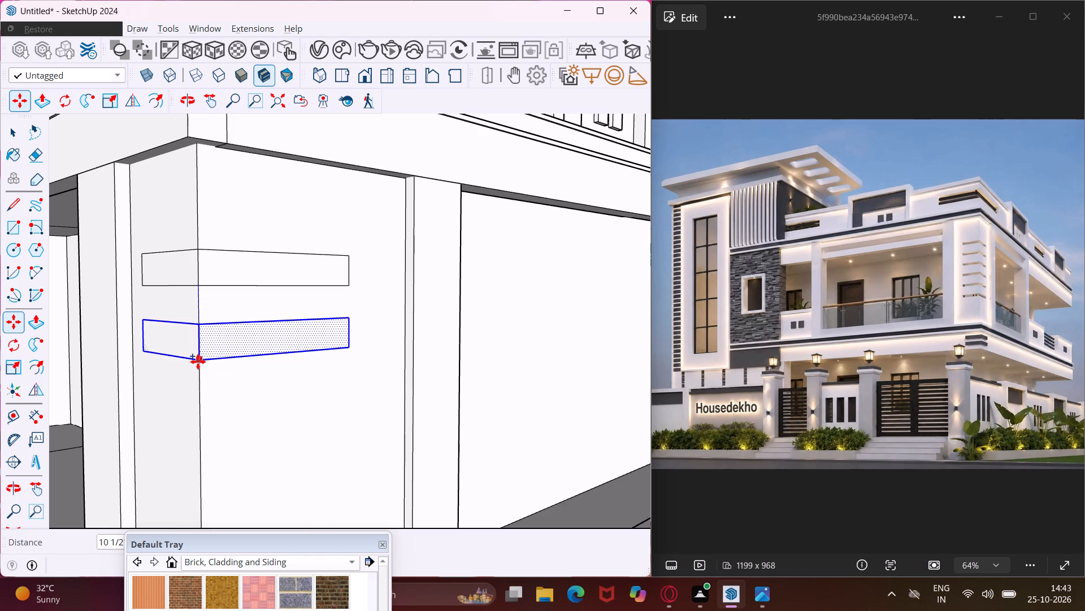
pyautogui.click(198, 362)
pyautogui.write('*5')
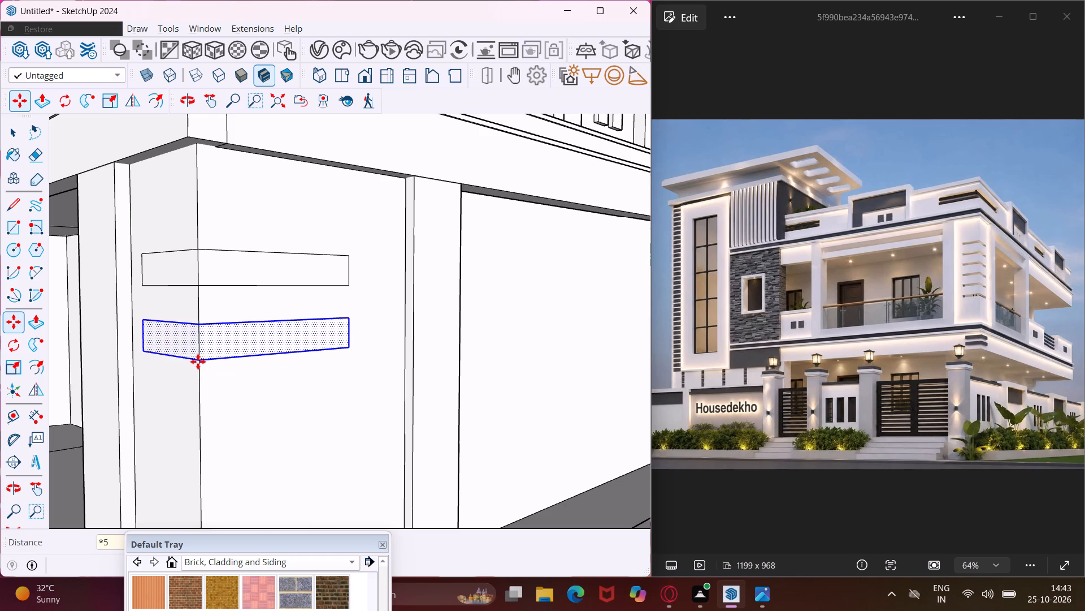
pyautogui.press('Return')
pyautogui.scroll(-7, 157, 382)
pyautogui.scroll(-8, 201, 286)
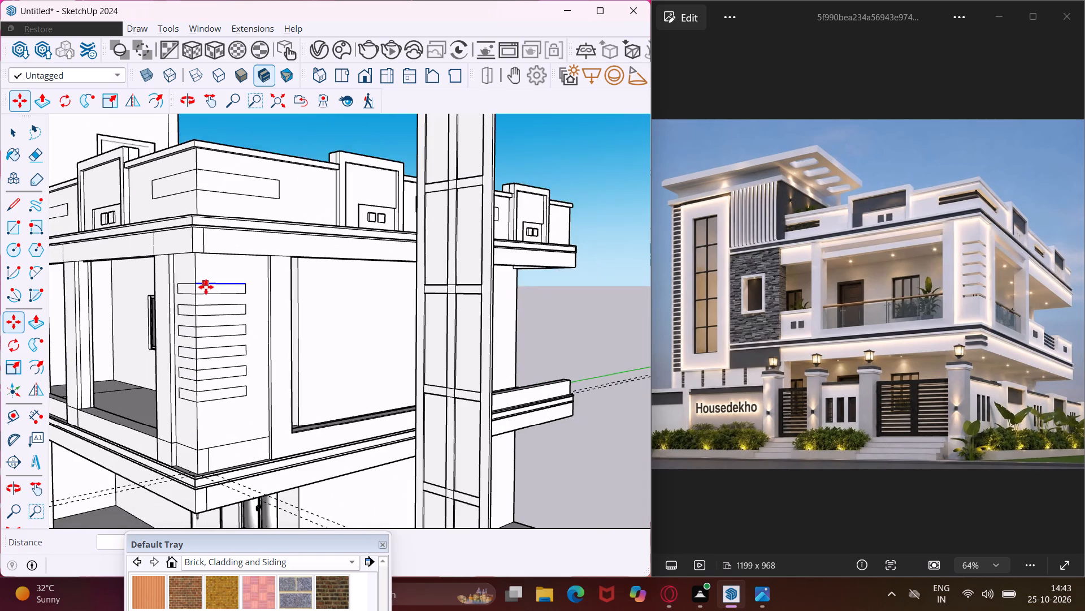
pyautogui.scroll(-3, 206, 287)
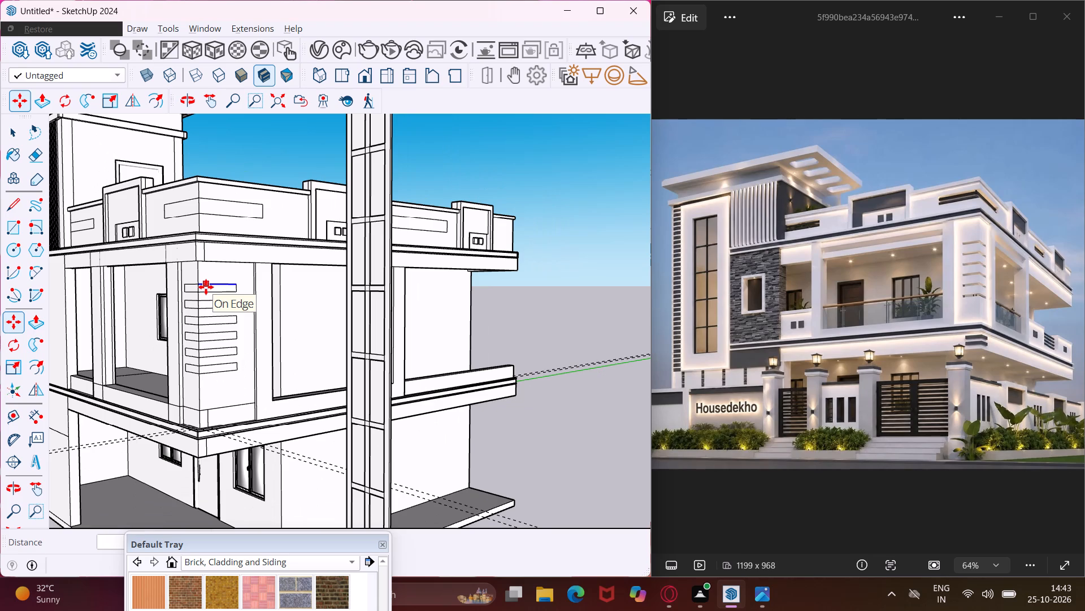
pyautogui.press('Escape')
pyautogui.press('space')
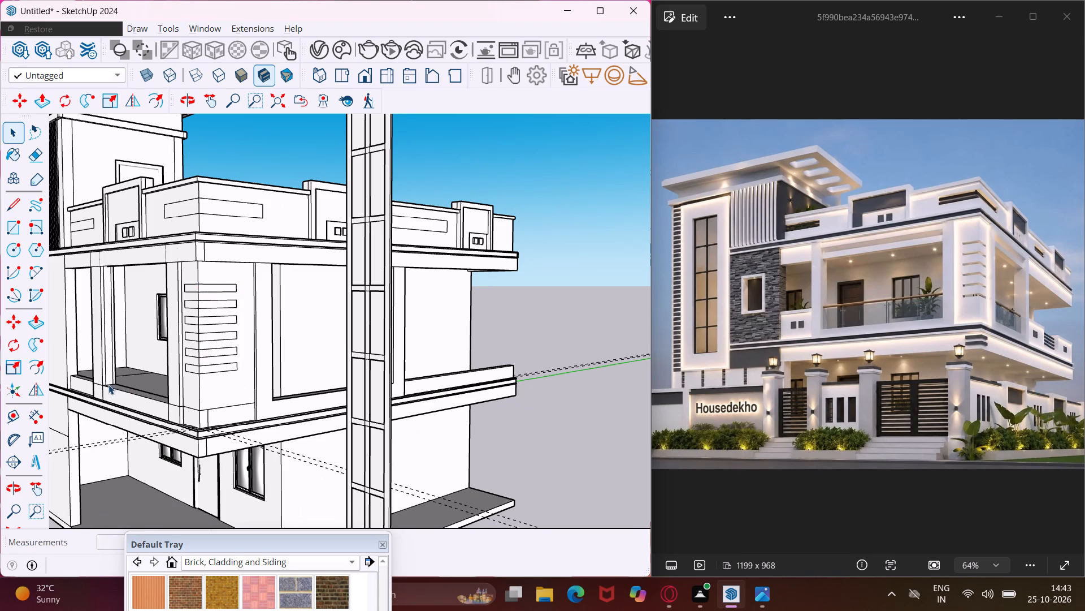
# Push/Pull the top of the front balcony parapet between the tower and the first post up by 2'.
pyautogui.moveTo(112, 388); pyautogui.dragTo(501, 395, button='middle')
pyautogui.scroll(-5, 484, 374)
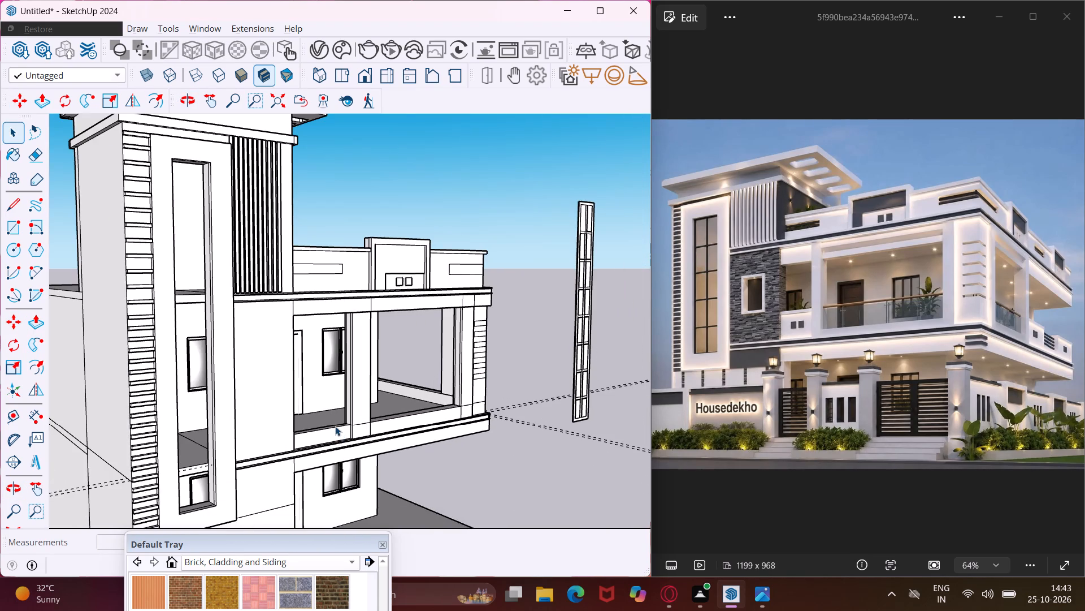
pyautogui.scroll(5, 335, 426)
pyautogui.moveTo(335, 426); pyautogui.dragTo(363, 463, button='middle')
pyautogui.scroll(5, 356, 449)
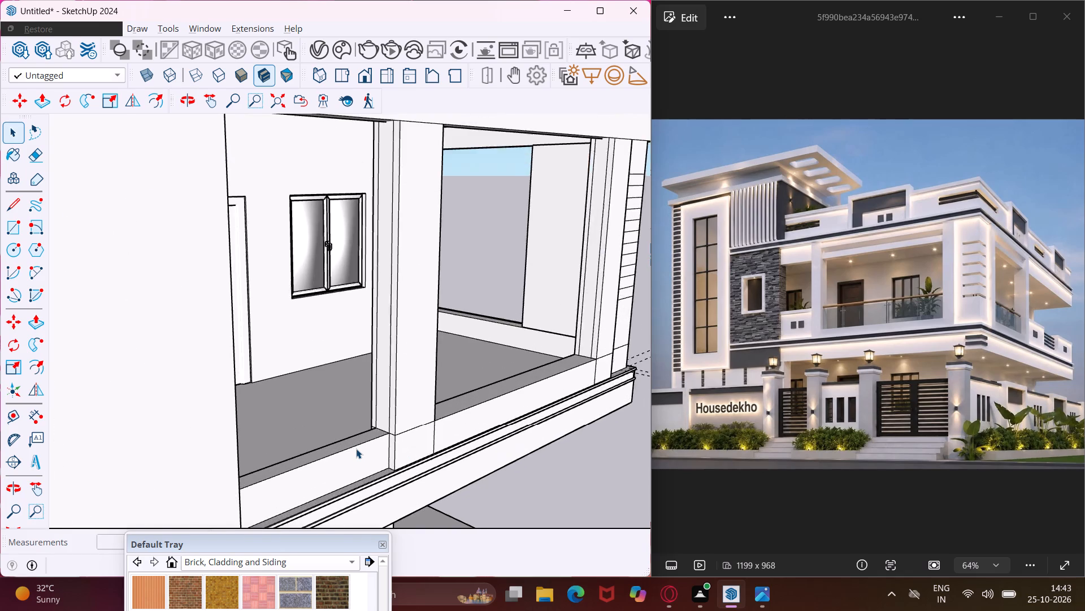
pyautogui.scroll(9, 356, 449)
pyautogui.click(352, 434)
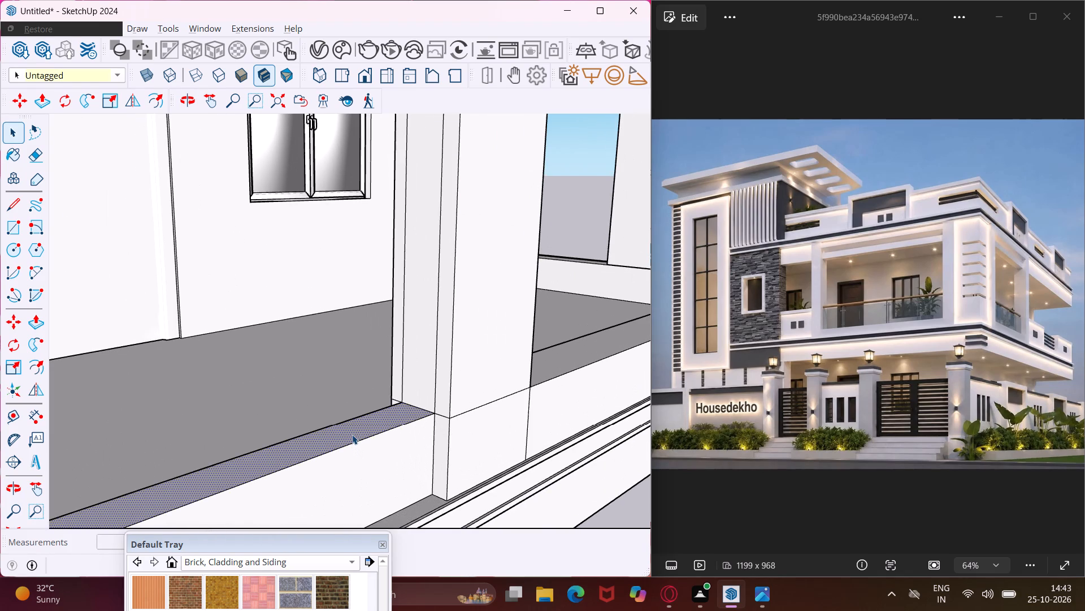
pyautogui.press('p')
pyautogui.click(352, 434)
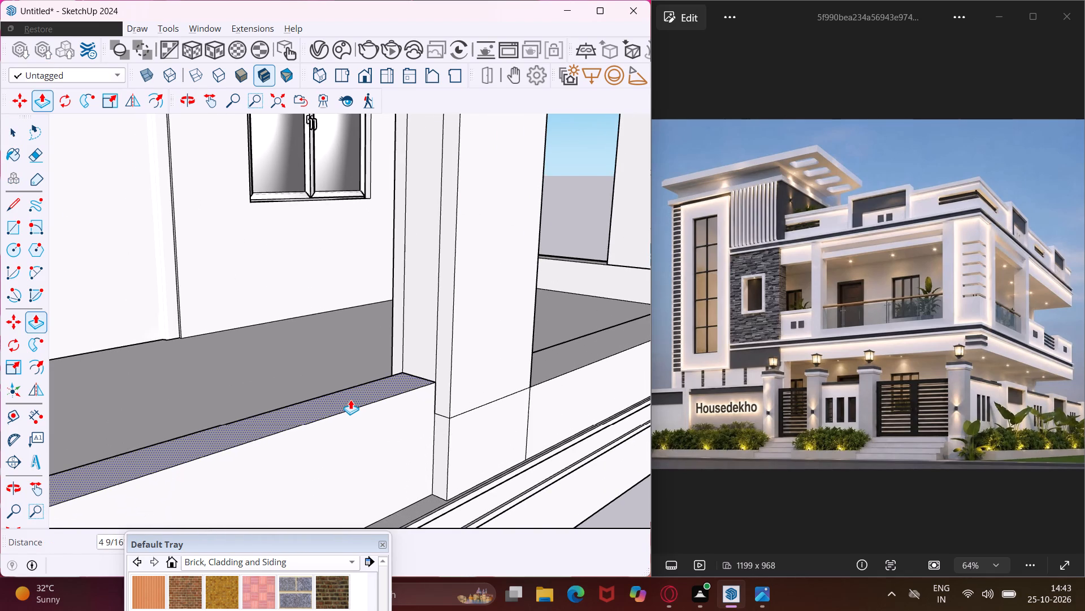
pyautogui.write("2'")
pyautogui.press('Return')
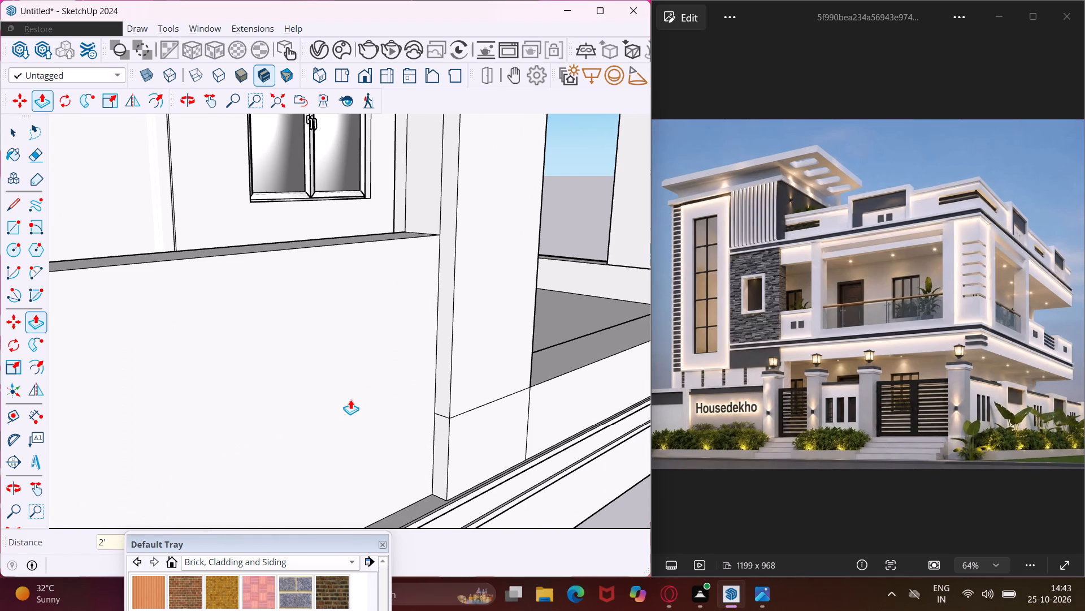
pyautogui.scroll(-13, 279, 402)
pyautogui.moveTo(293, 400); pyautogui.dragTo(114, 430, button='middle')
pyautogui.scroll(-3, 115, 415)
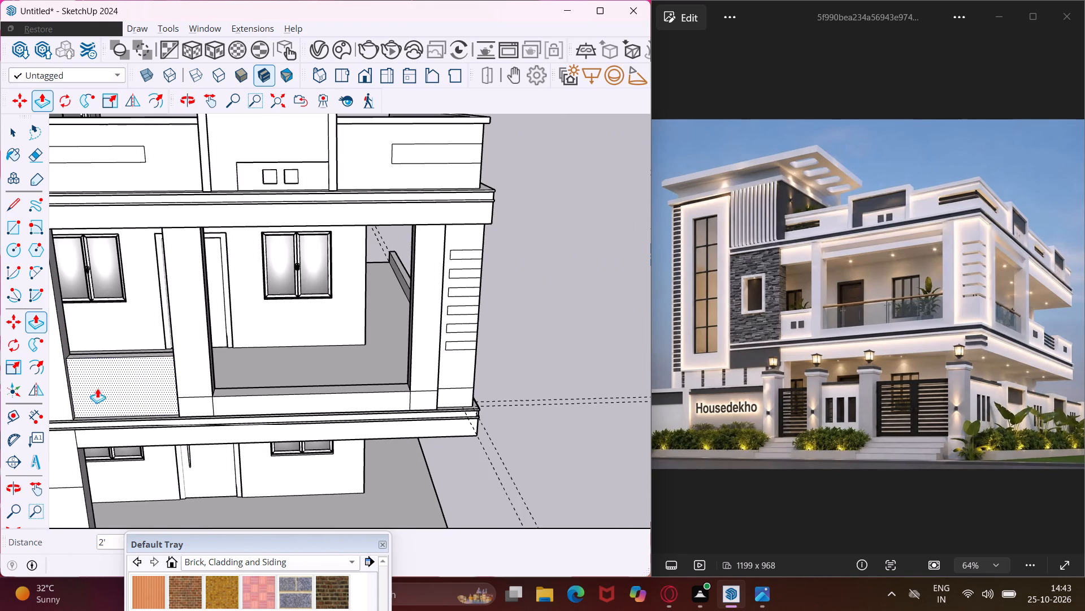
pyautogui.press('Escape')
pyautogui.press('space')
# Copy the raised parapet's outer top edge 3" down its front face.
pyautogui.scroll(7, 64, 359)
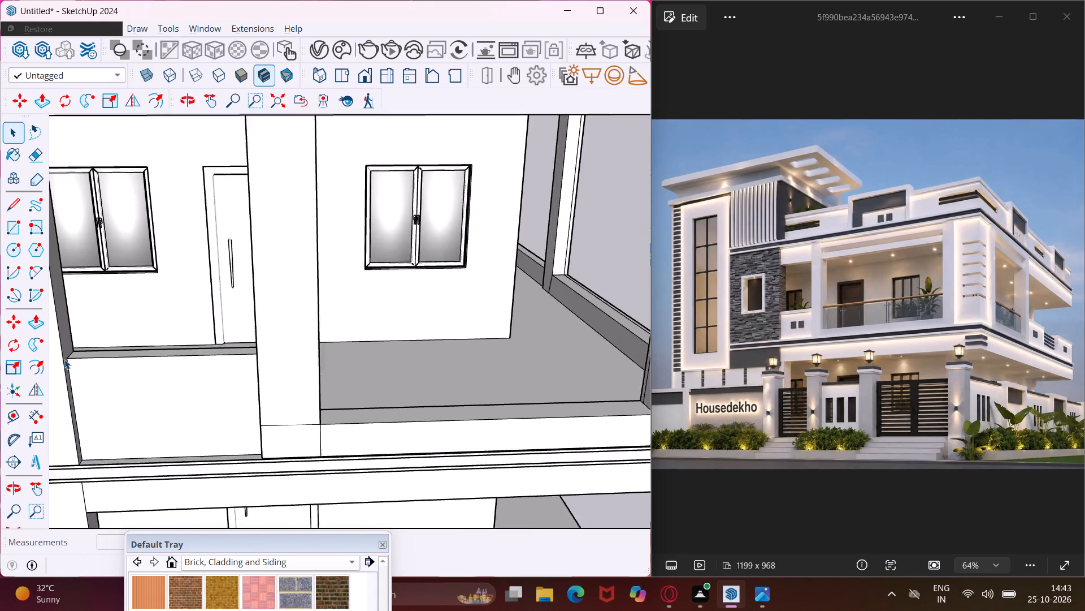
pyautogui.scroll(3, 64, 359)
pyautogui.moveTo(75, 360); pyautogui.dragTo(132, 350, button='middle')
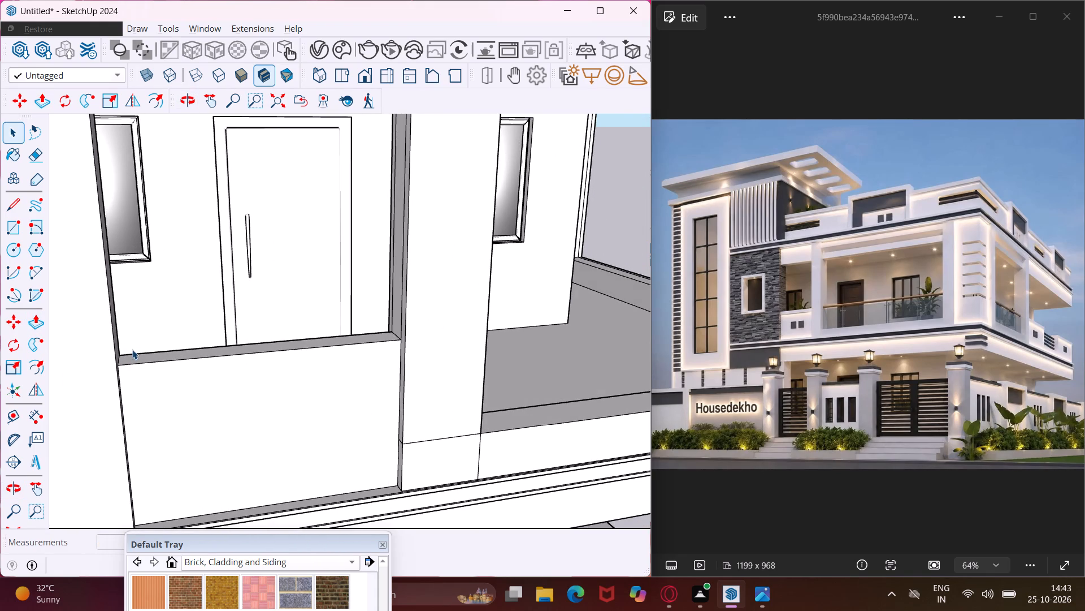
pyautogui.scroll(4, 135, 349)
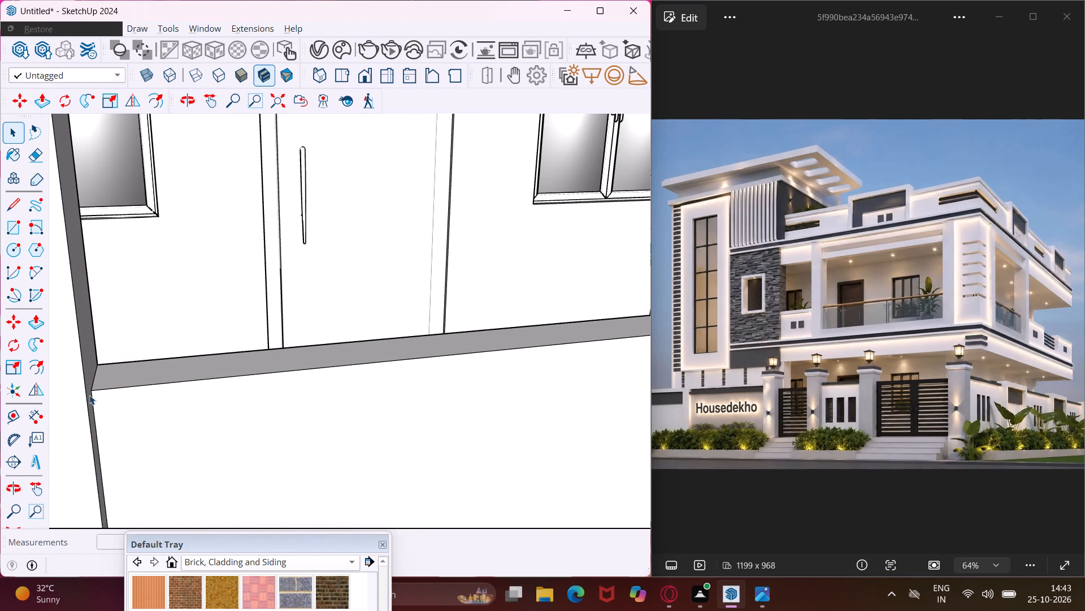
pyautogui.click(93, 390)
pyautogui.click(99, 389)
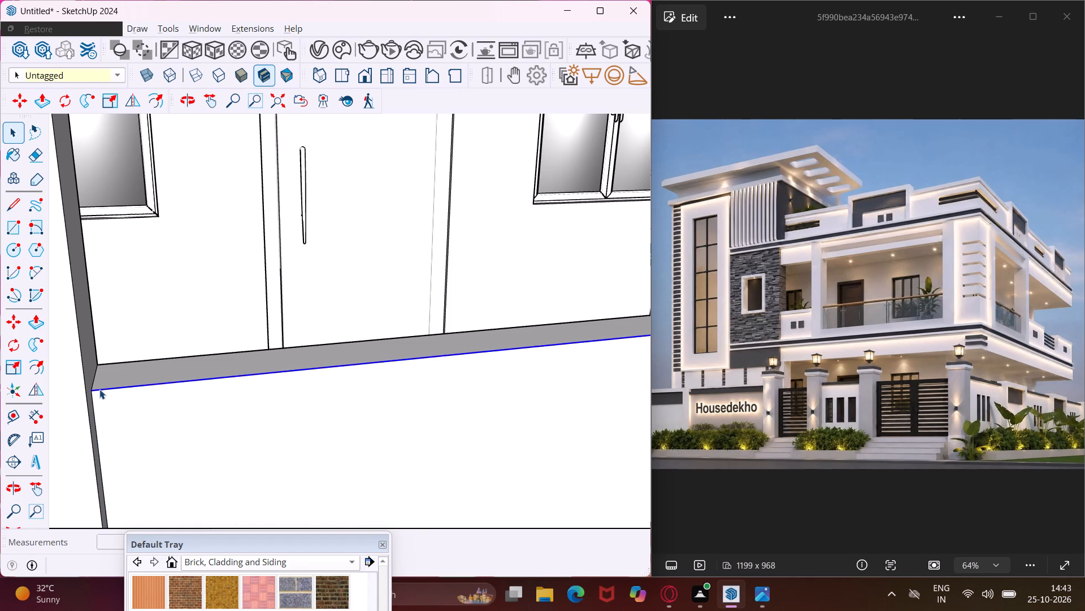
pyautogui.press('m')
pyautogui.scroll(3, 99, 388)
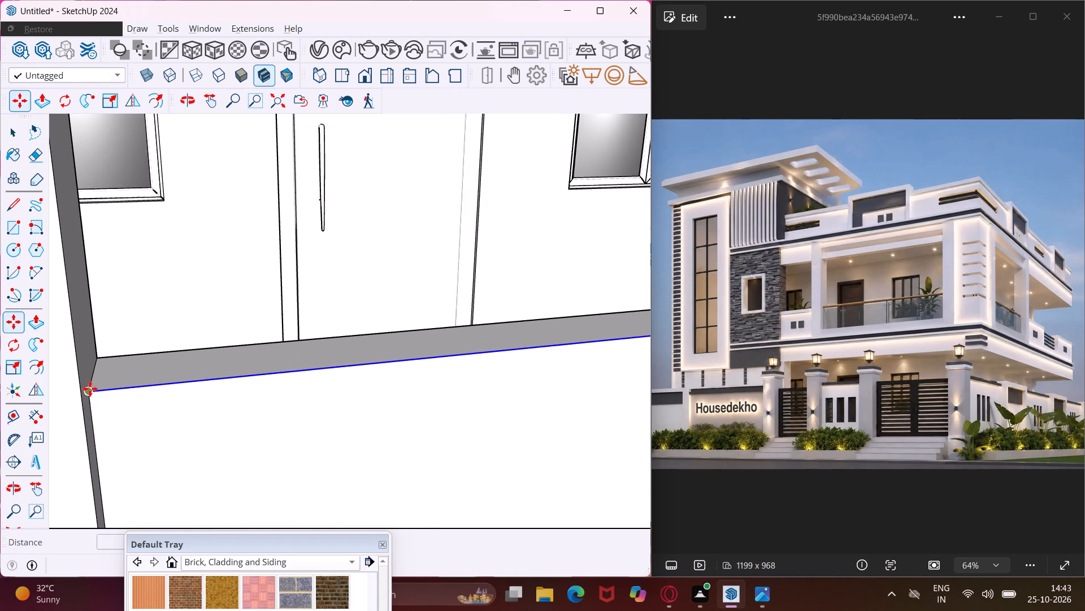
pyautogui.click(90, 389)
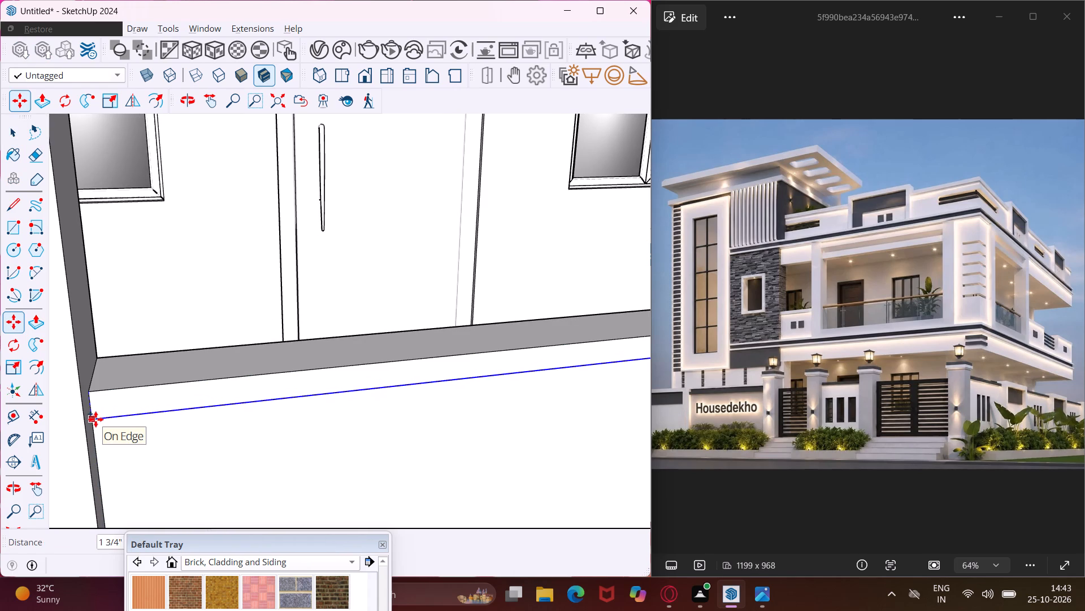
pyautogui.press('3')
pyautogui.hotkey('shift', '"')
pyautogui.press('Return')
pyautogui.press('Escape')
pyautogui.press('space')
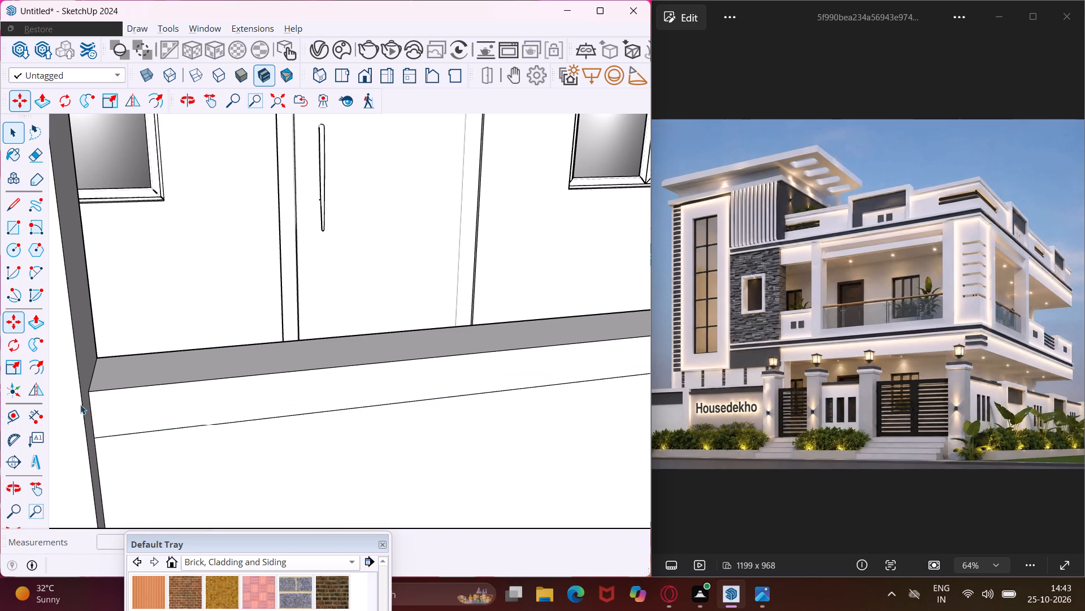
# Examine the side elevation's first-floor balcony, from the banded corner post along to the low parapet at the far end.
pyautogui.scroll(-16, 76, 394)
pyautogui.scroll(-11, 71, 391)
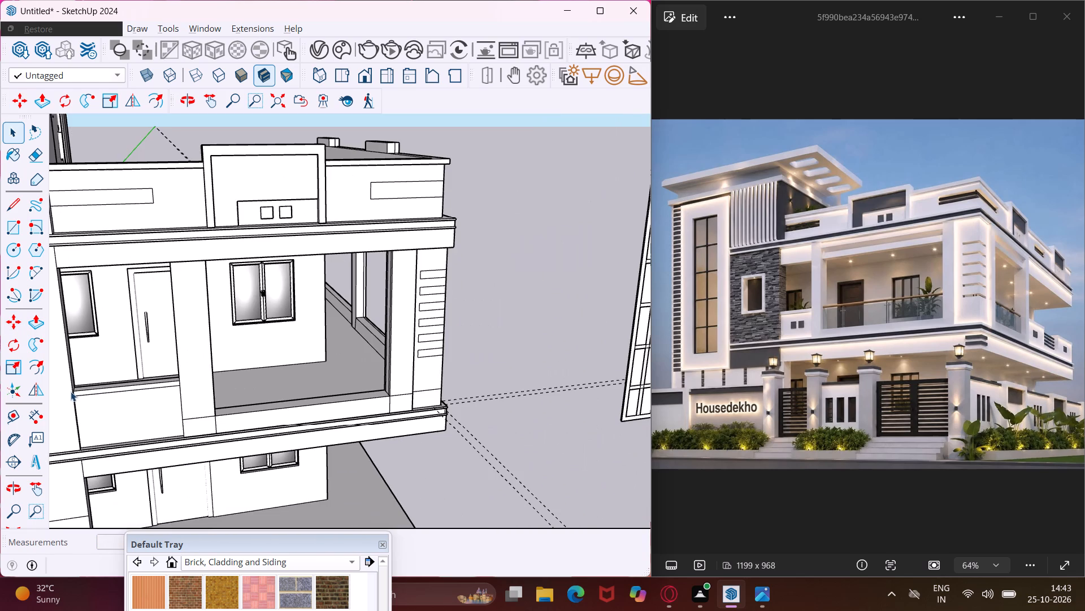
pyautogui.moveTo(396, 366); pyautogui.dragTo(195, 413, button='middle')
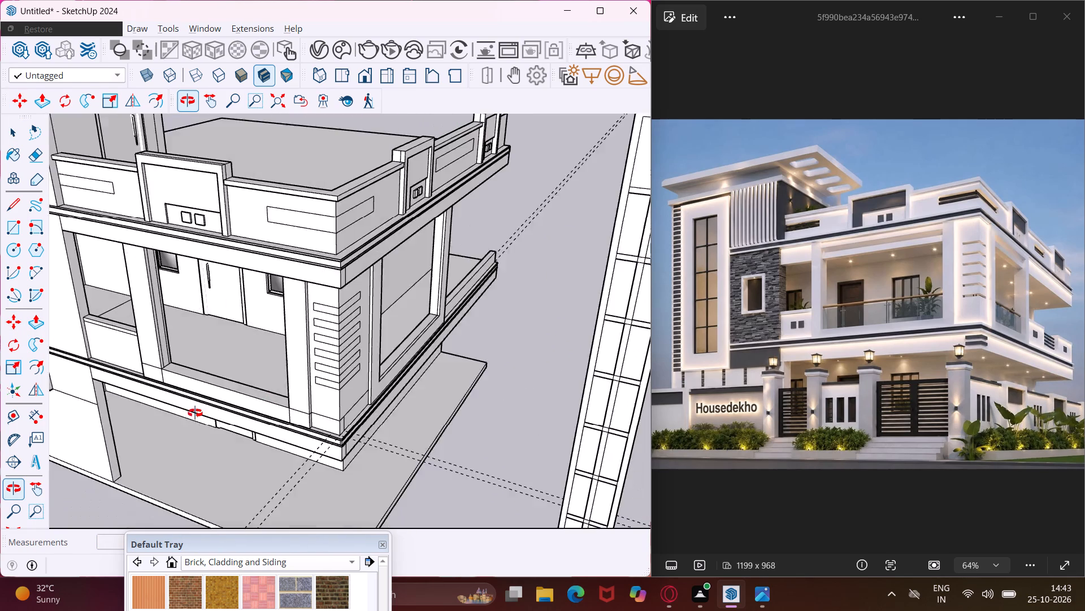
pyautogui.moveTo(195, 413); pyautogui.dragTo(0, 420, button='middle')
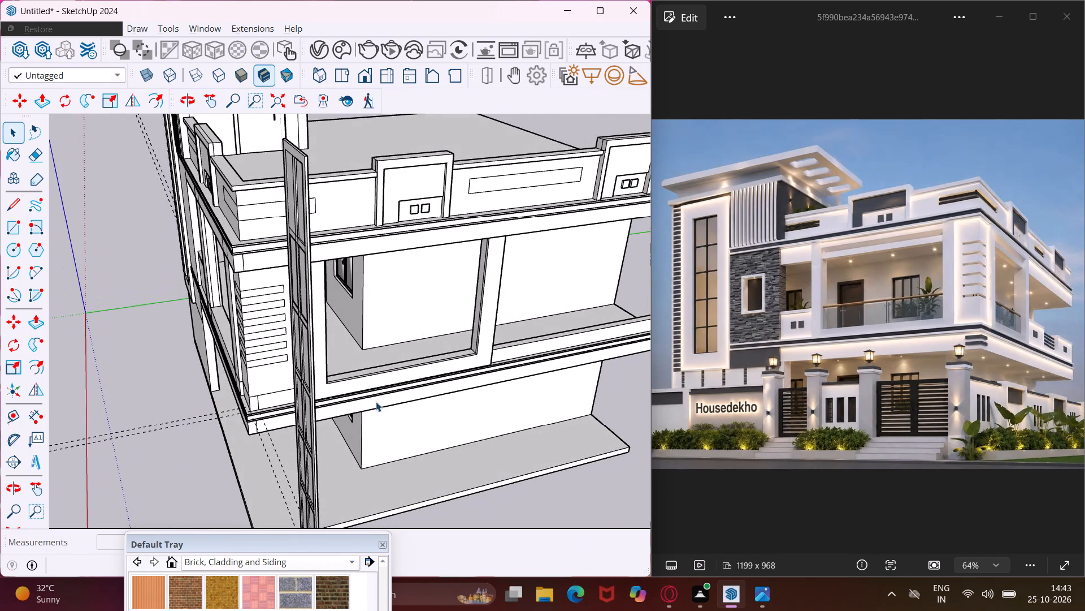
pyautogui.moveTo(415, 398); pyautogui.dragTo(339, 395, button='middle')
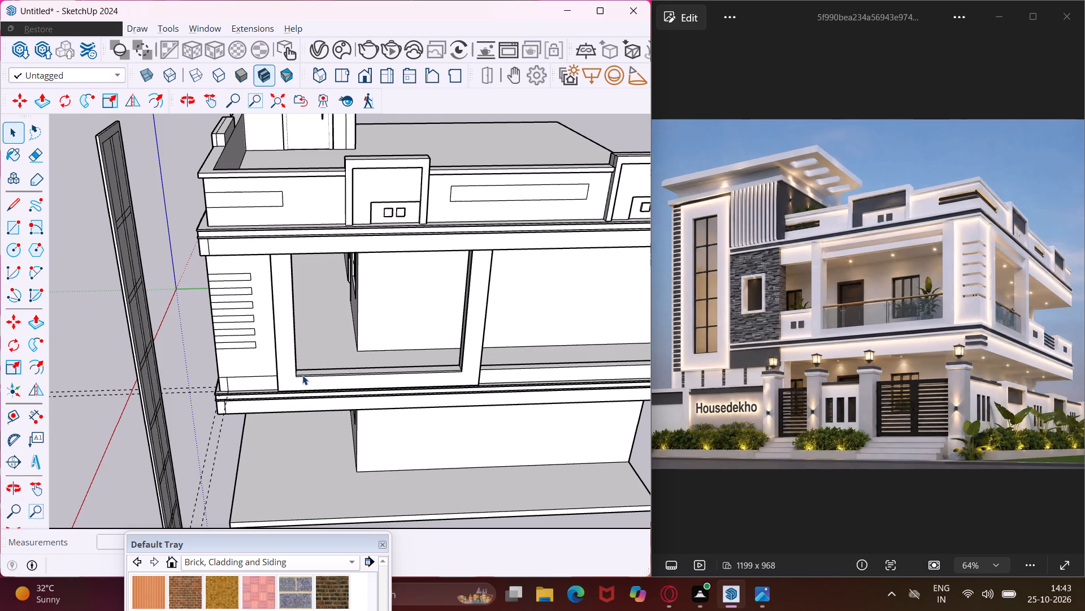
pyautogui.scroll(8, 290, 372)
pyautogui.scroll(-10, 254, 382)
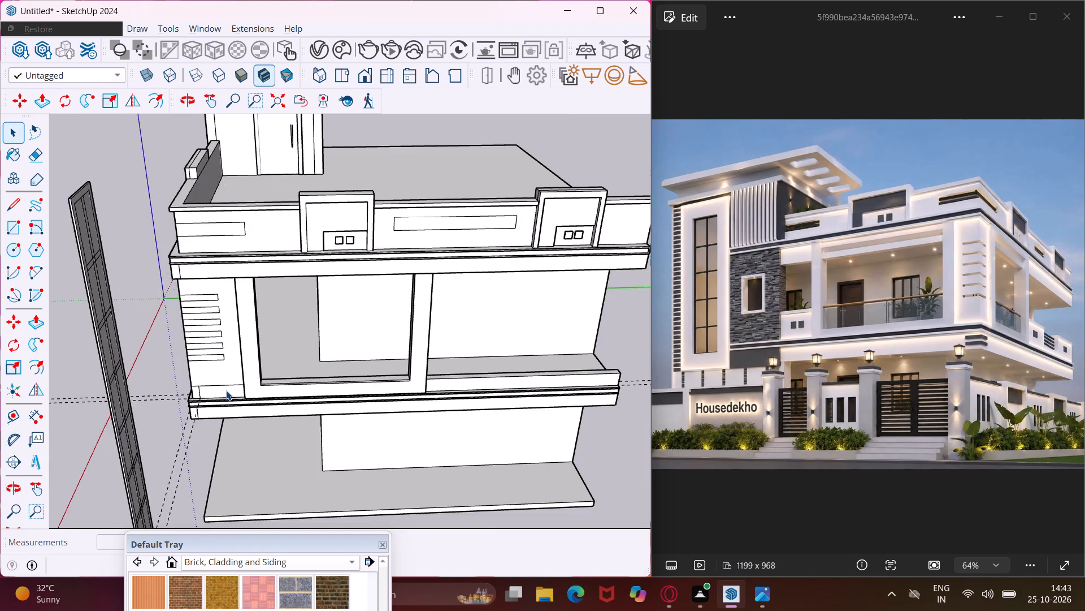
pyautogui.scroll(-4, 226, 390)
pyautogui.scroll(10, 489, 365)
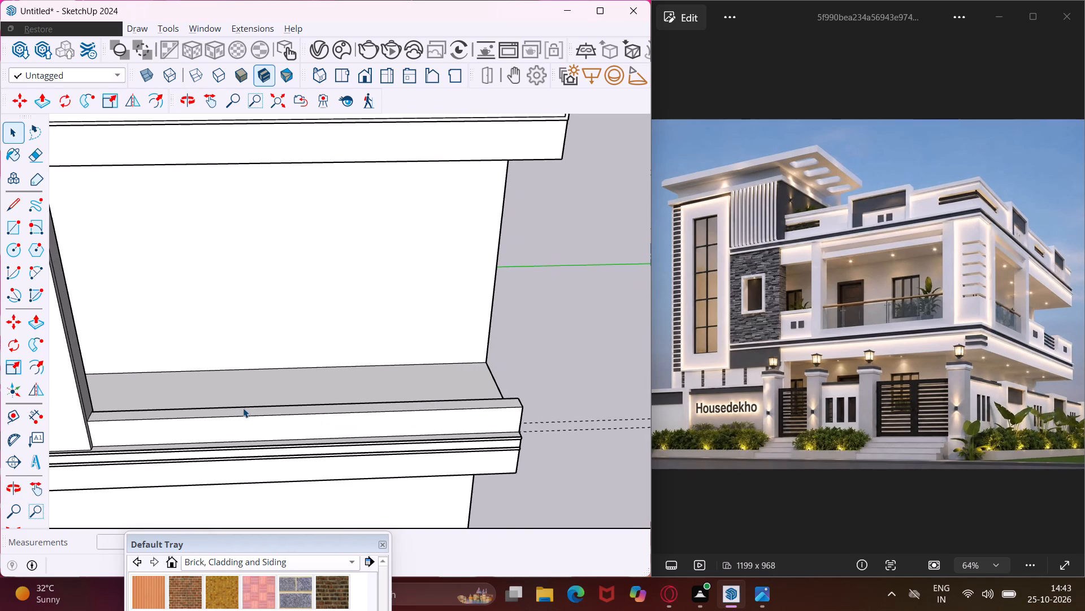
# Draw two lines across the top face of the side balcony's far-end low parapet, dividing it into three sections.
pyautogui.scroll(3, 242, 408)
pyautogui.click(237, 414)
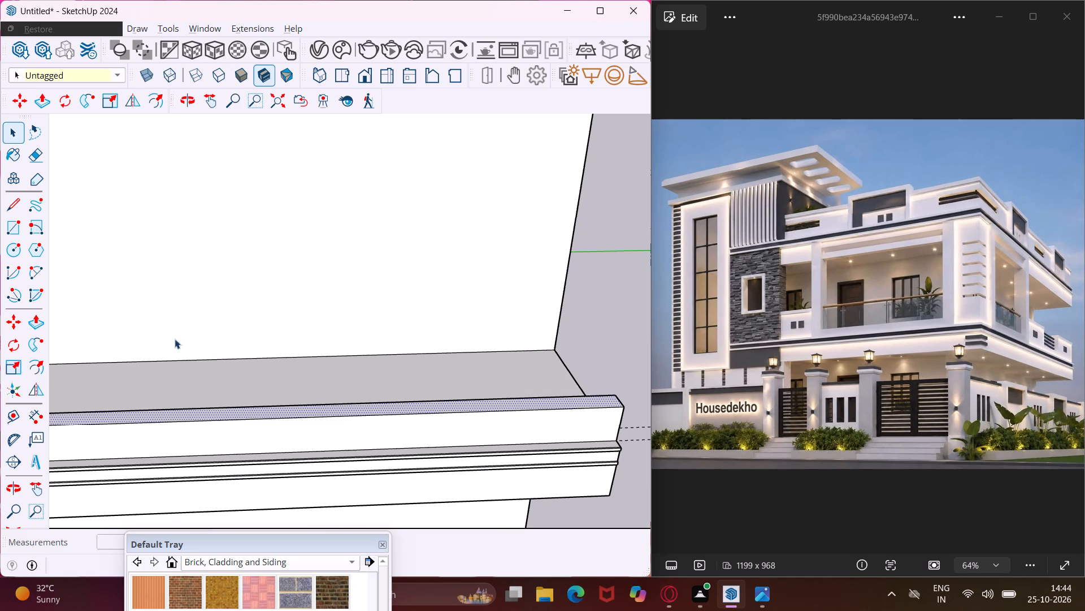
pyautogui.click(9, 205)
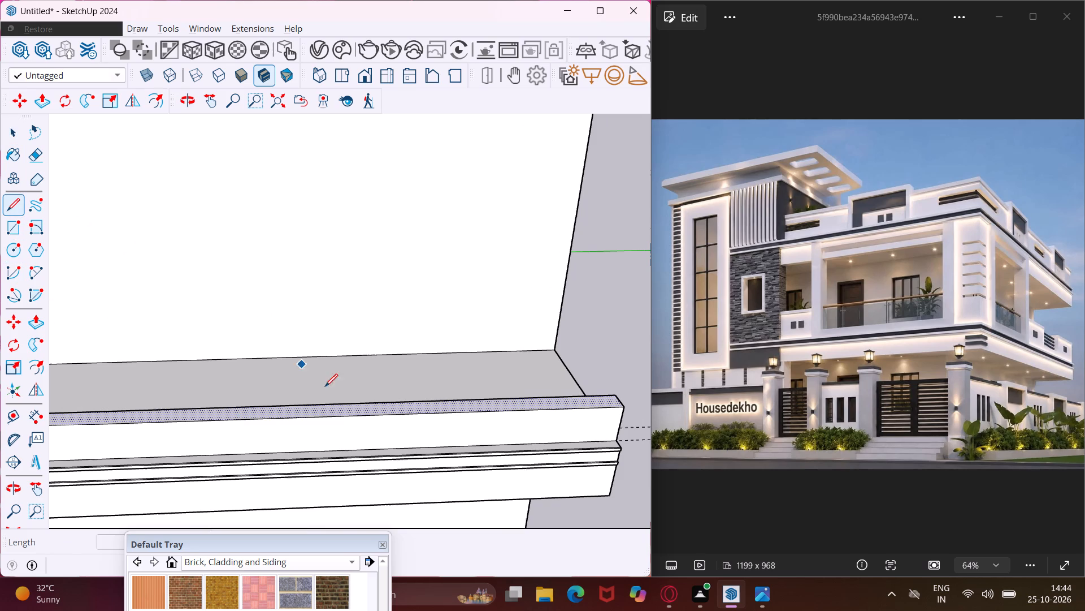
pyautogui.scroll(4, 332, 406)
pyautogui.scroll(-5, 332, 406)
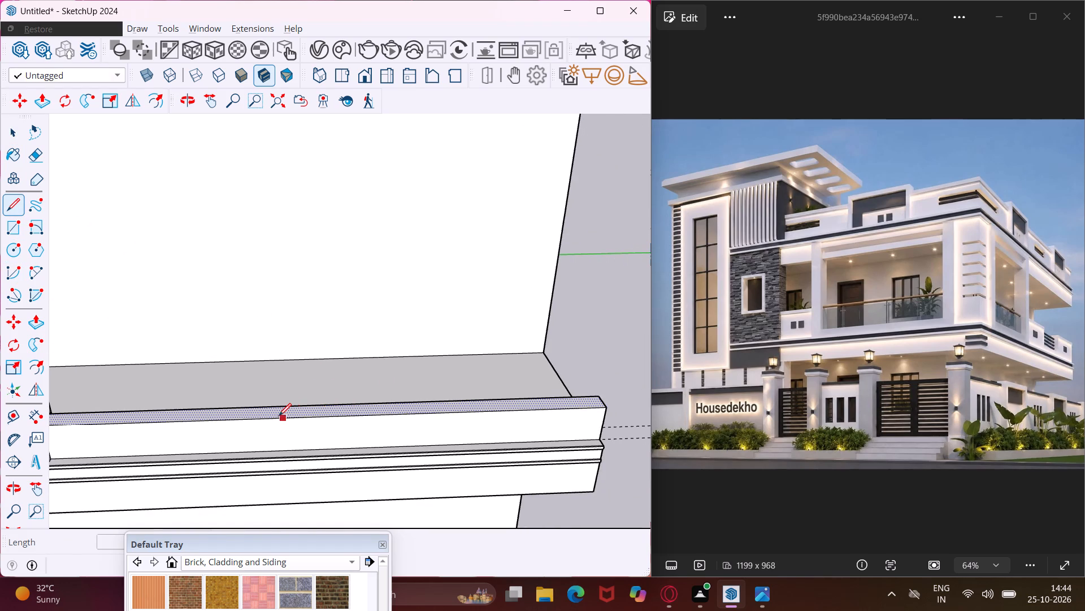
pyautogui.scroll(-4, 275, 416)
pyautogui.click(271, 417)
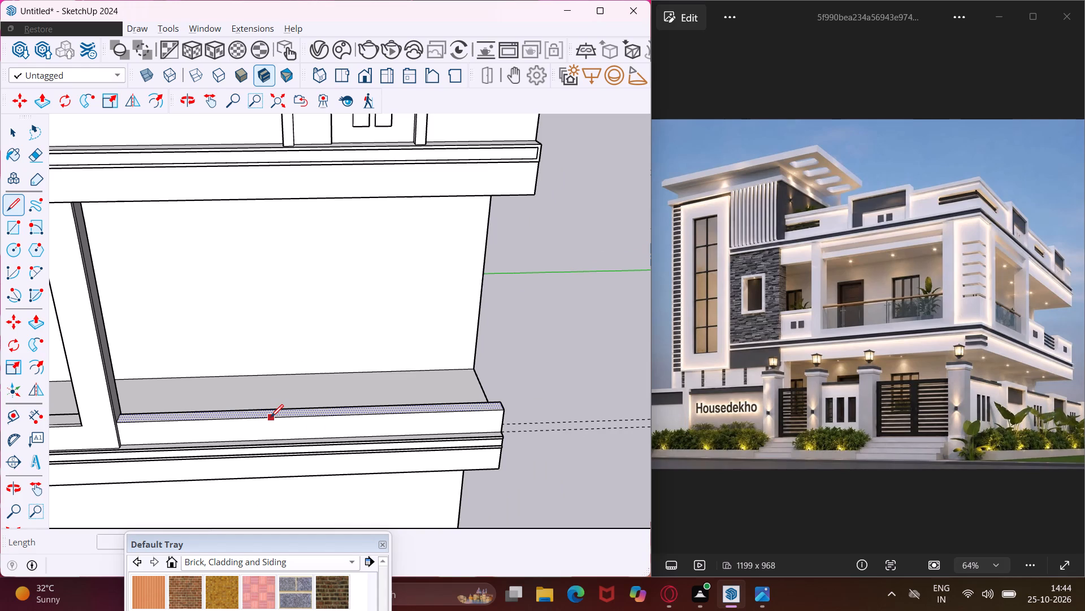
pyautogui.click(271, 406)
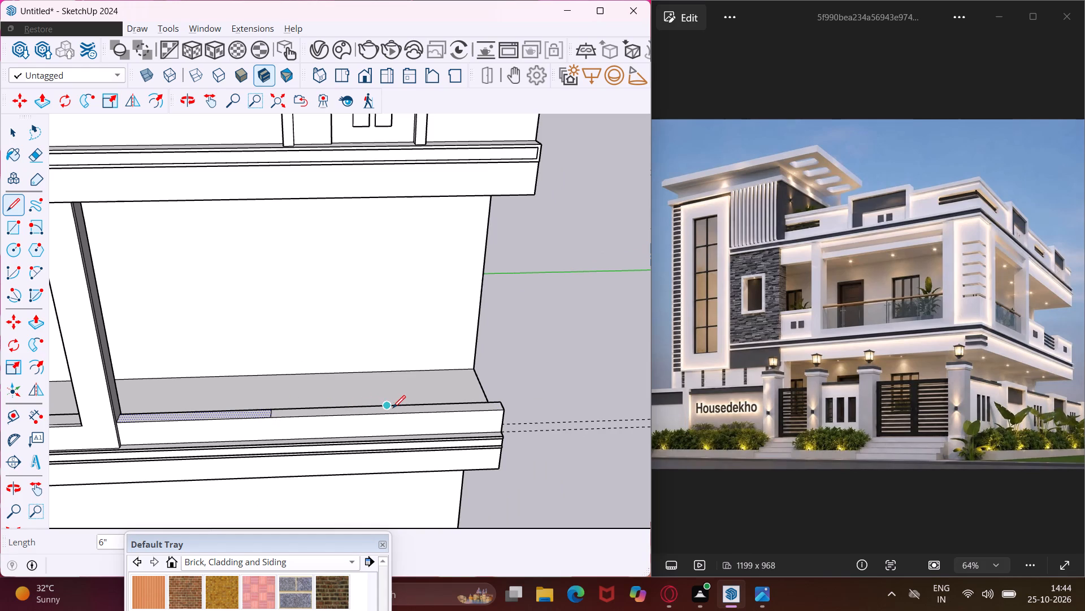
pyautogui.click(392, 407)
pyautogui.click(388, 416)
pyautogui.press('Escape')
pyautogui.press('space')
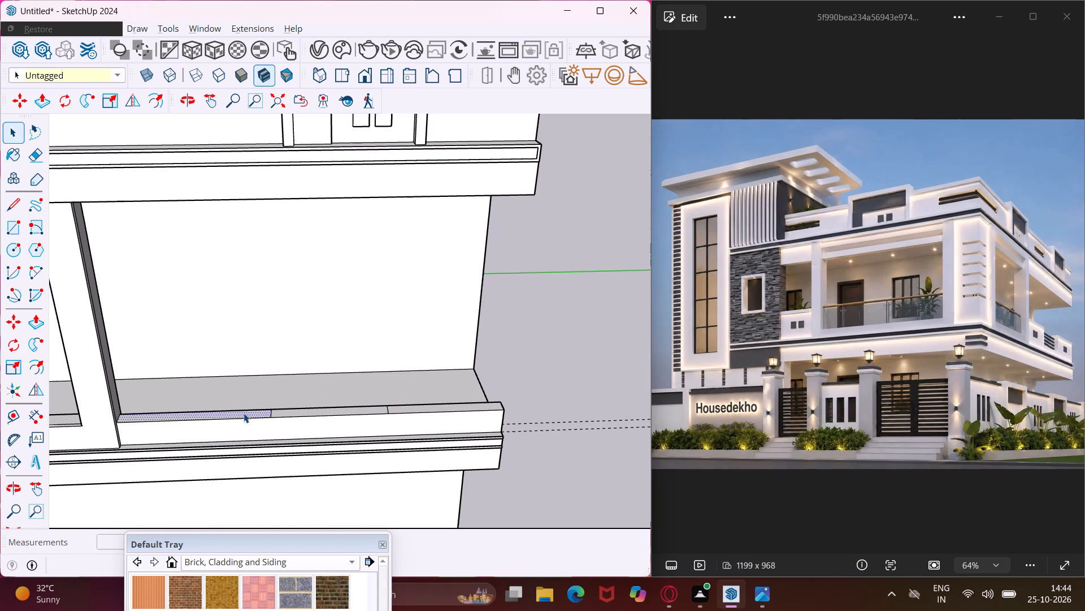
# Push/Pull the top faces of the parapet's two end sections up by 2', leaving the middle section low.
pyautogui.click(244, 413)
pyautogui.click(248, 415)
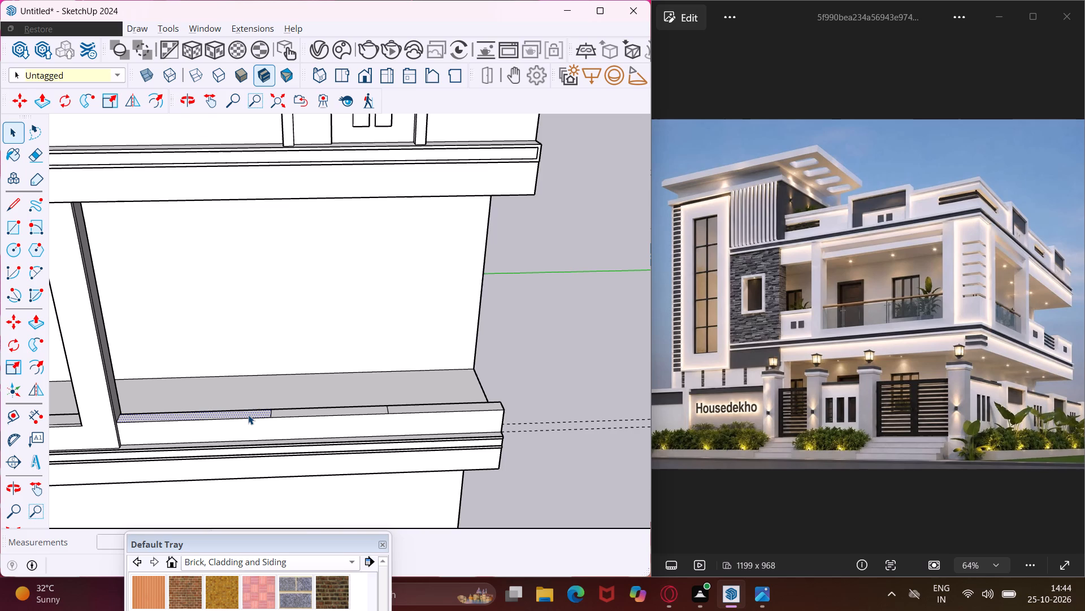
pyautogui.press('p')
pyautogui.click(248, 415)
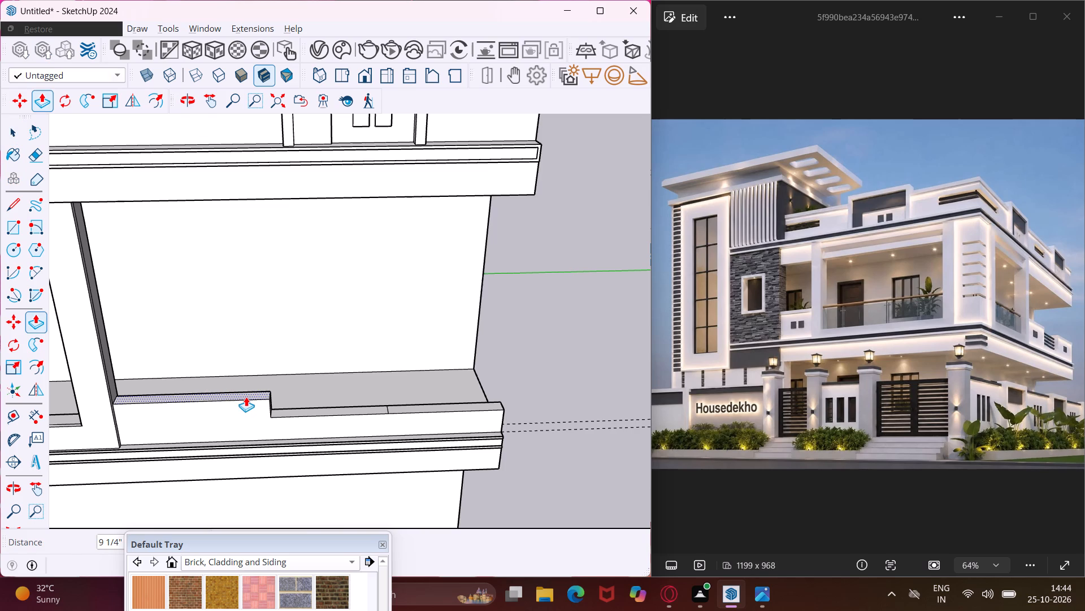
pyautogui.press('2')
pyautogui.press("'")
pyautogui.press('Return')
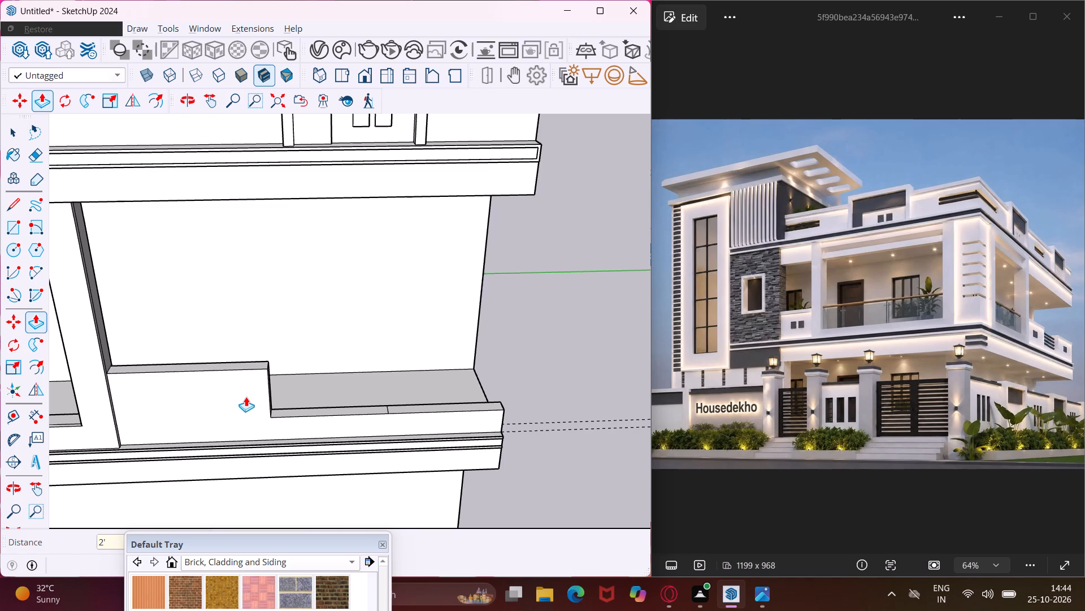
pyautogui.scroll(3, 445, 408)
pyautogui.click(445, 408)
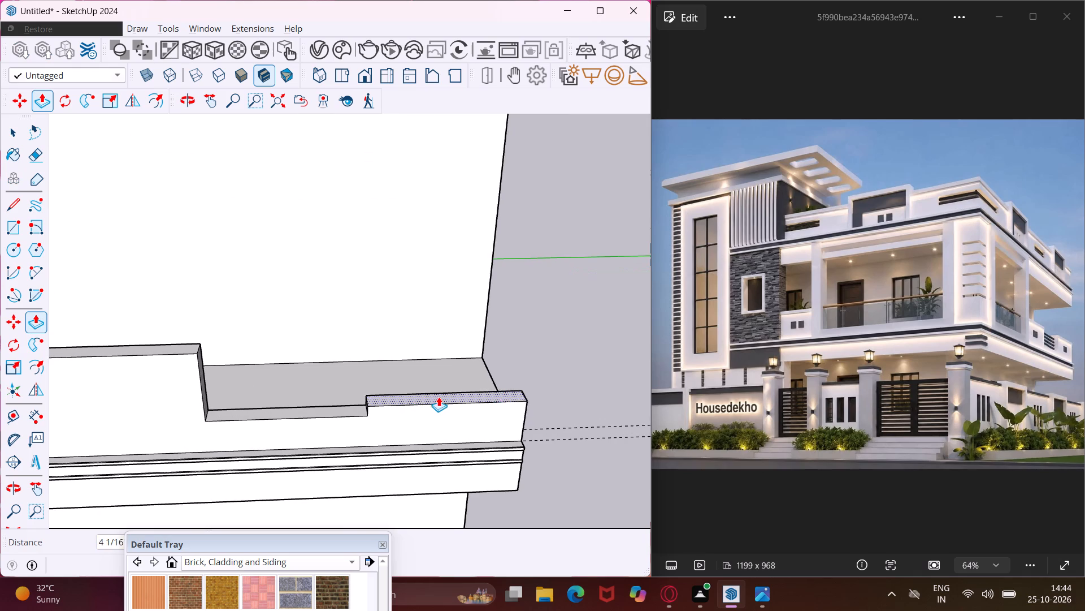
pyautogui.click(147, 351)
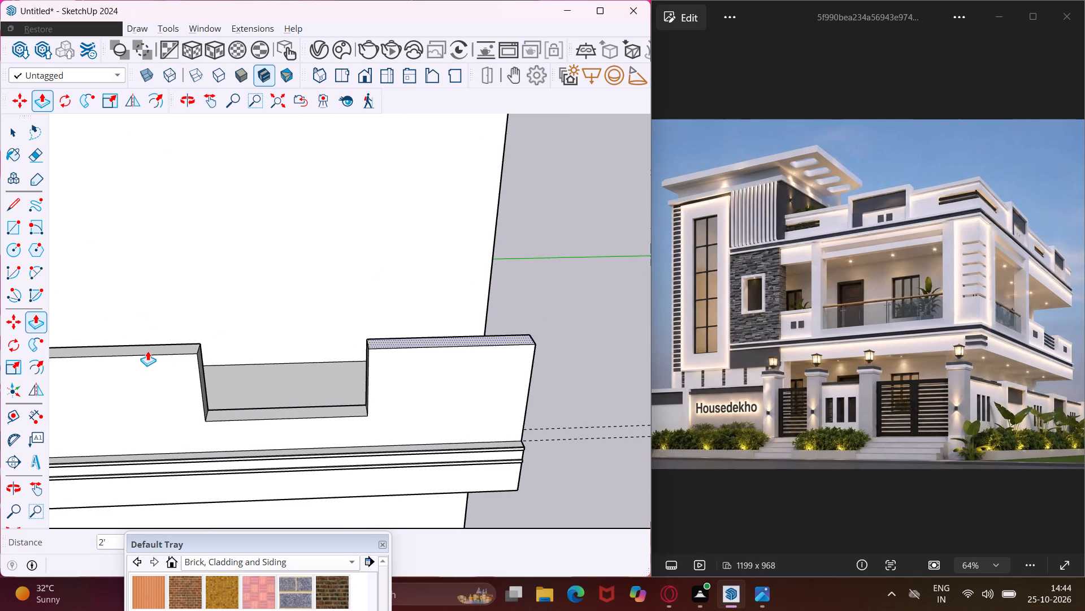
pyautogui.press('Escape')
pyautogui.press('space')
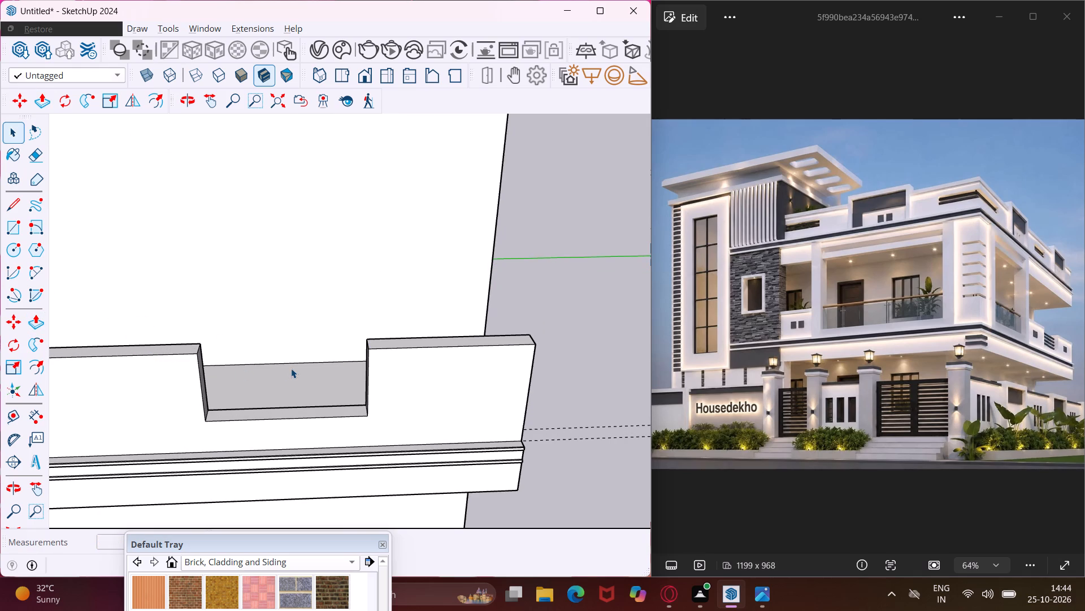
# Copy the outer top edge of the raised section beside the post 3" down its outer face.
pyautogui.scroll(-7, 270, 364)
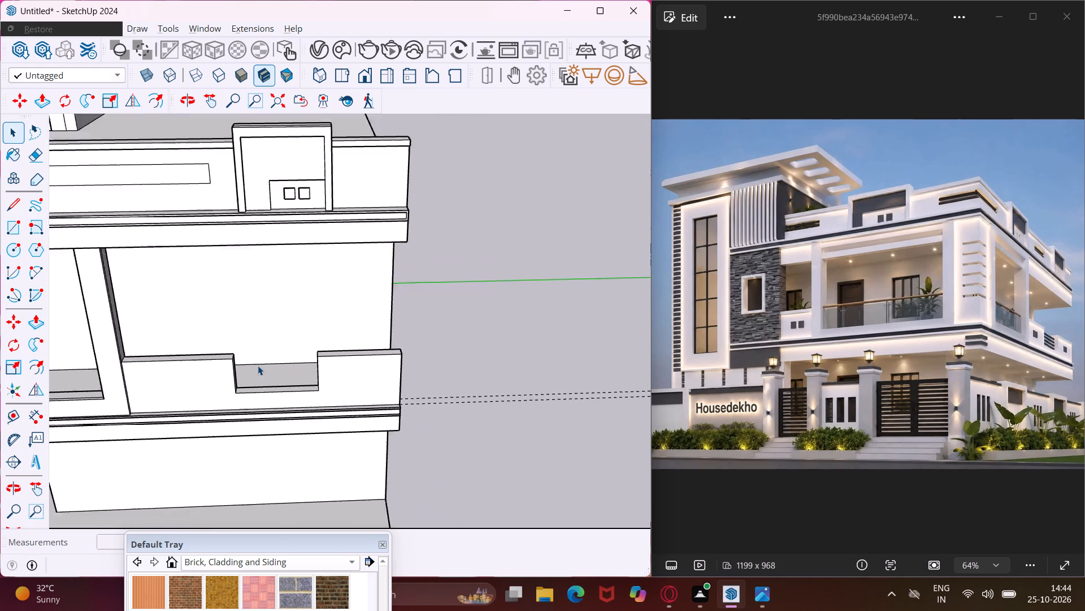
pyautogui.scroll(-4, 258, 365)
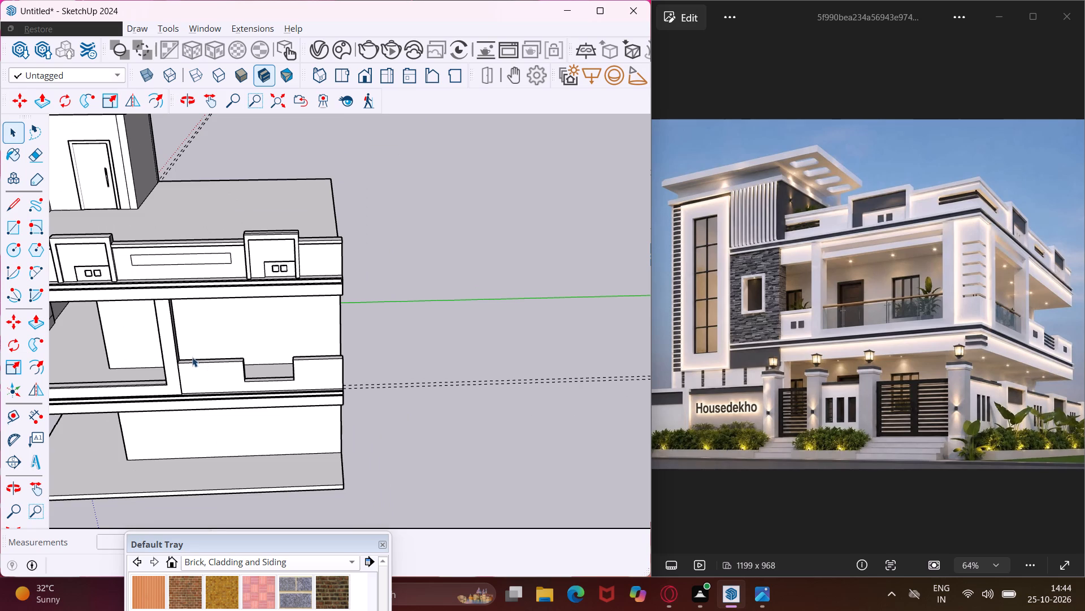
pyautogui.scroll(13, 192, 357)
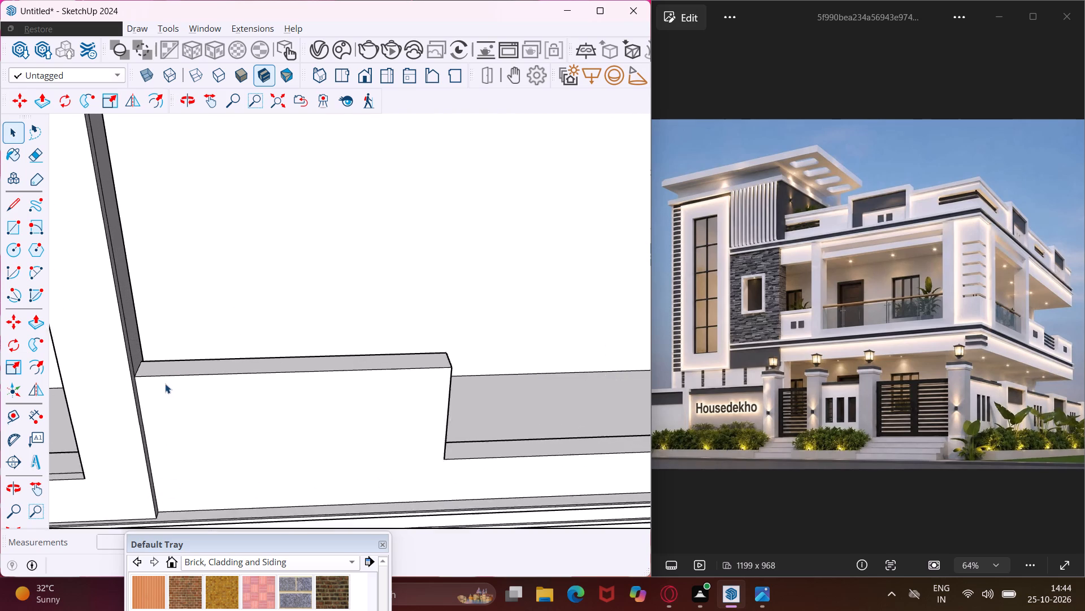
pyautogui.scroll(2, 165, 384)
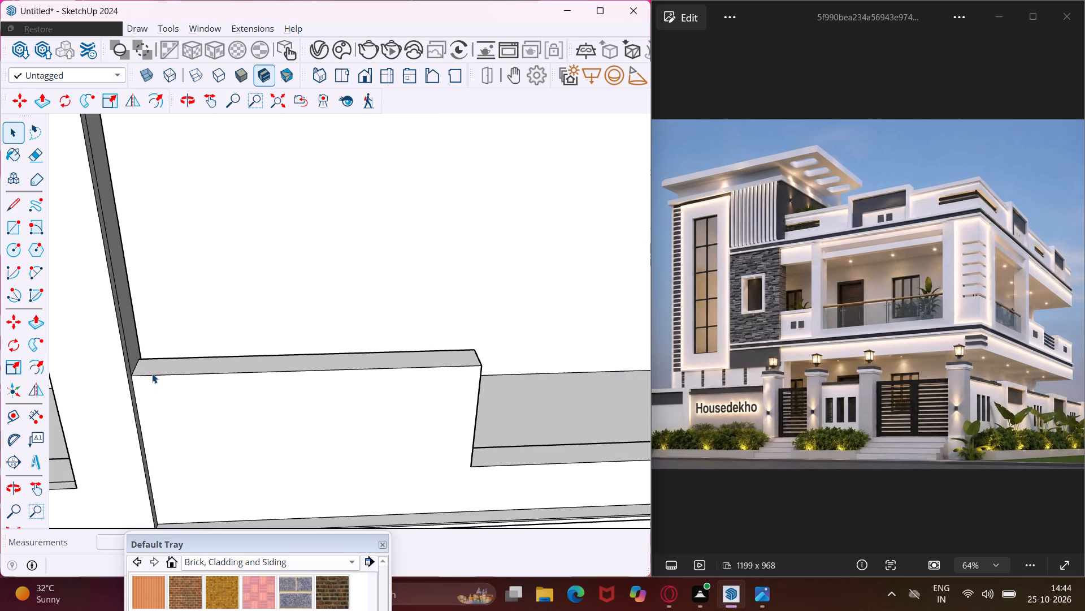
pyautogui.click(152, 373)
pyautogui.click(154, 377)
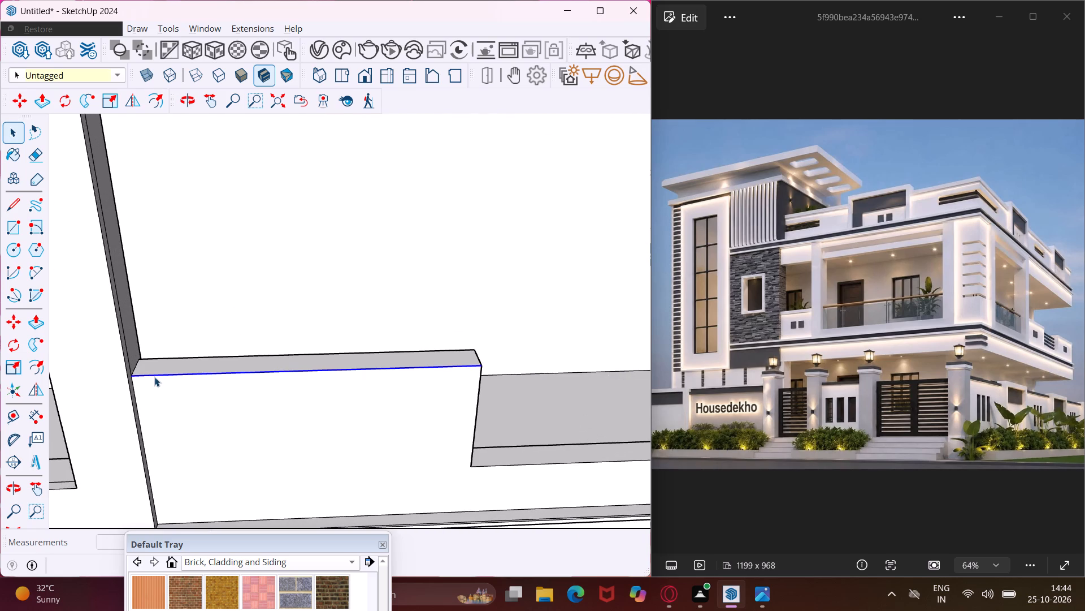
pyautogui.press('m')
pyautogui.scroll(4, 472, 373)
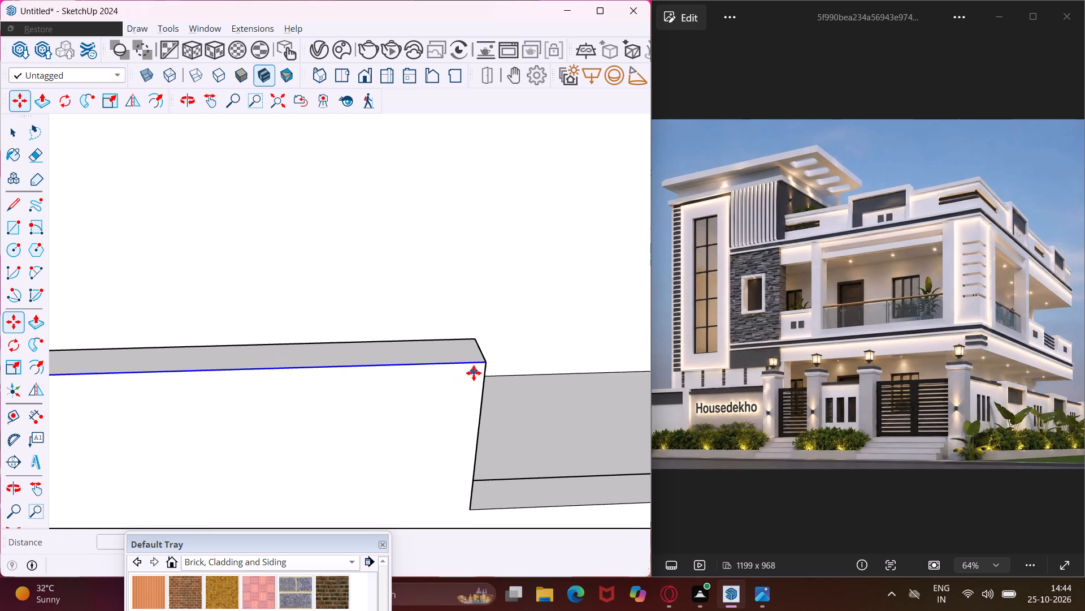
pyautogui.click(486, 362)
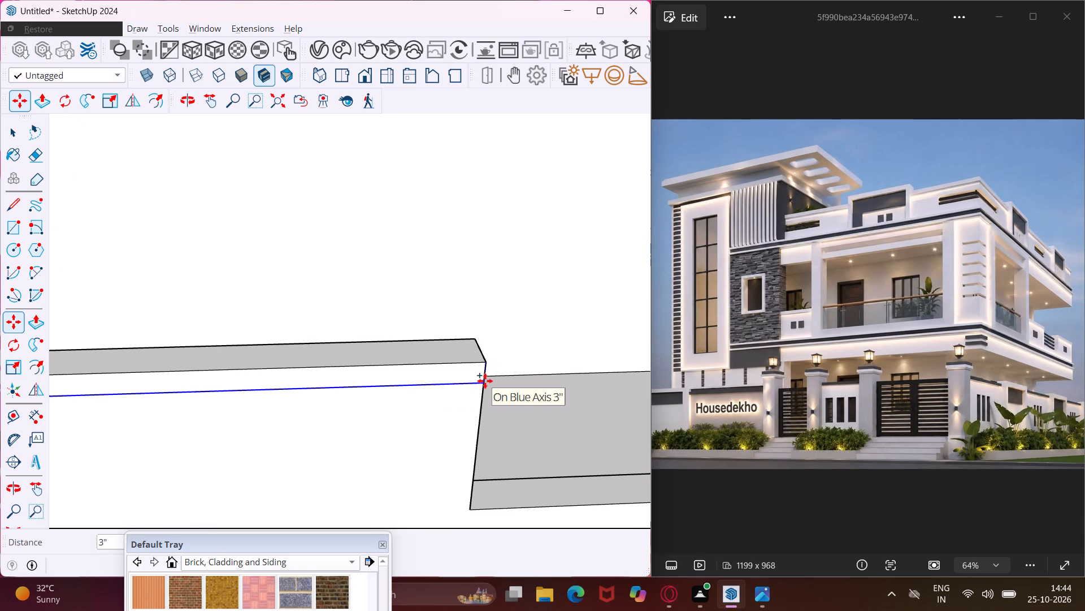
pyautogui.write('3"')
pyautogui.press('Return')
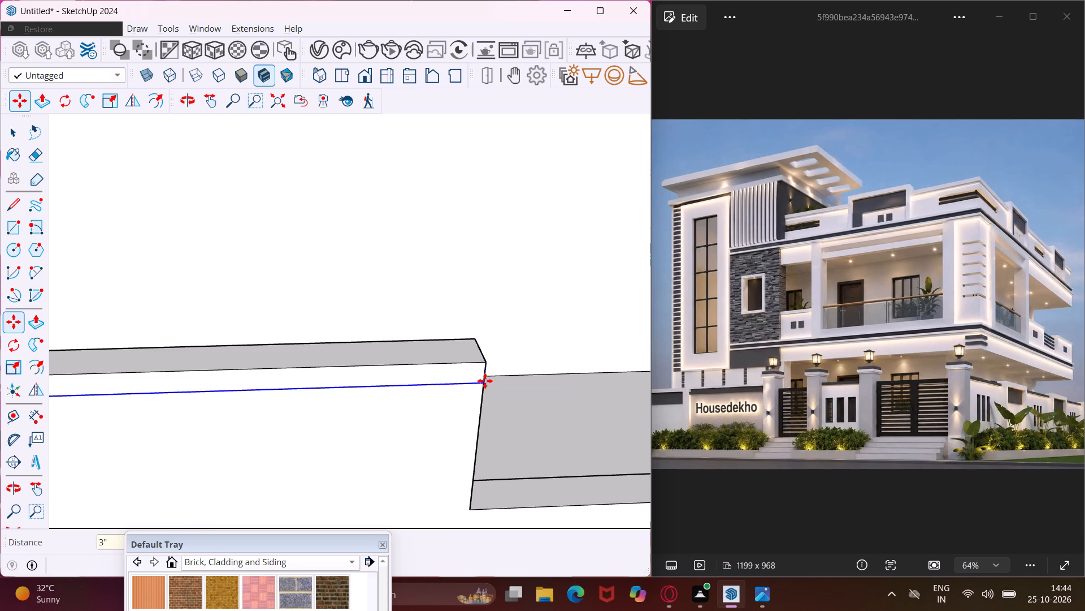
pyautogui.scroll(-12, 432, 378)
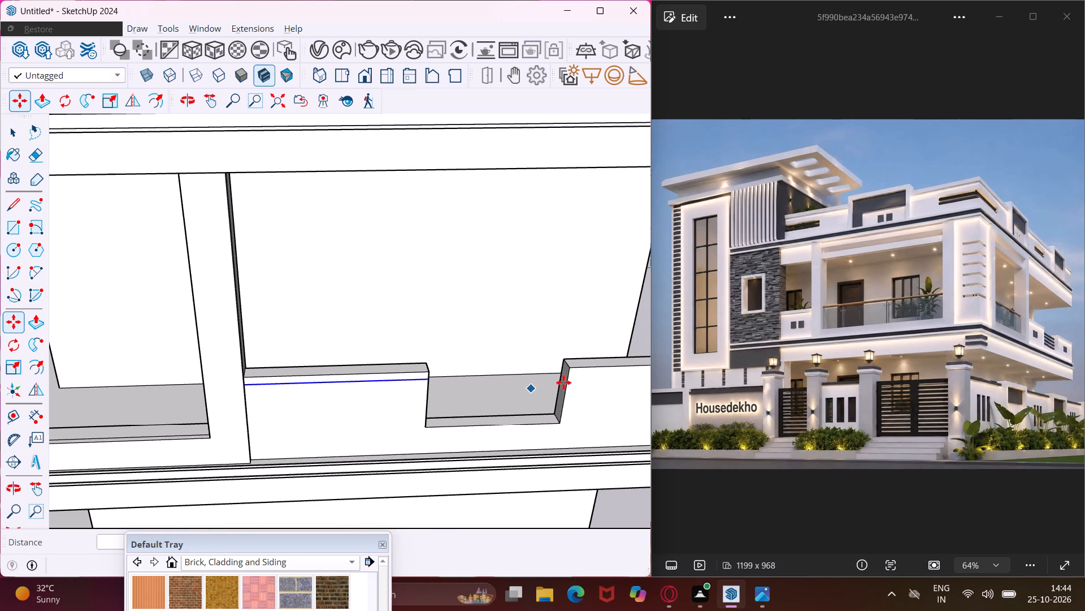
pyautogui.press('Escape')
pyautogui.press('space')
# Copy the outer top edge of the raised section at the far corner 3" down its outer face.
pyautogui.scroll(10, 633, 363)
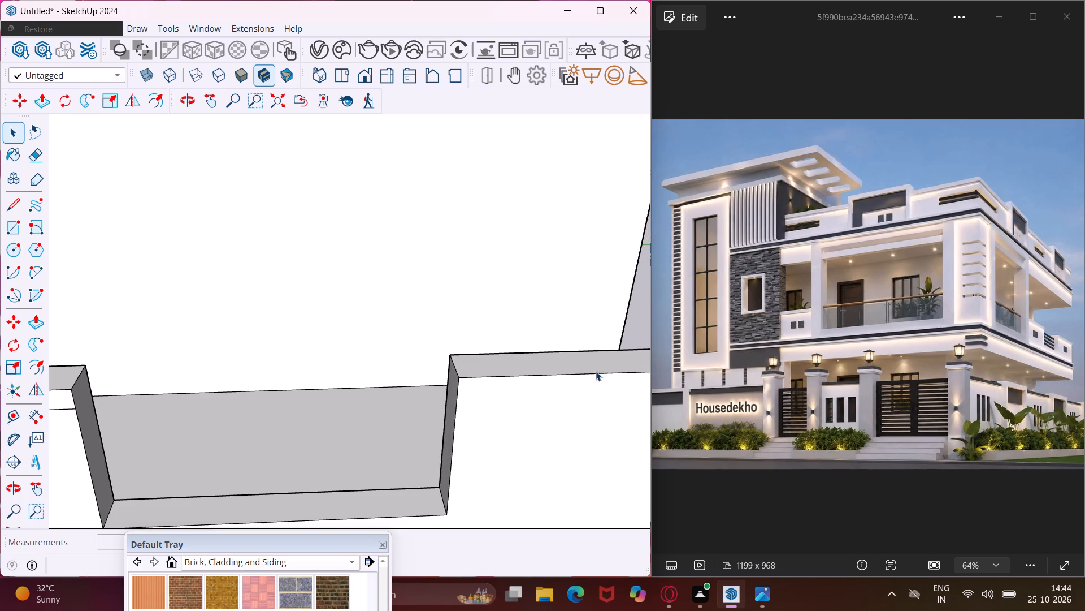
pyautogui.click(583, 377)
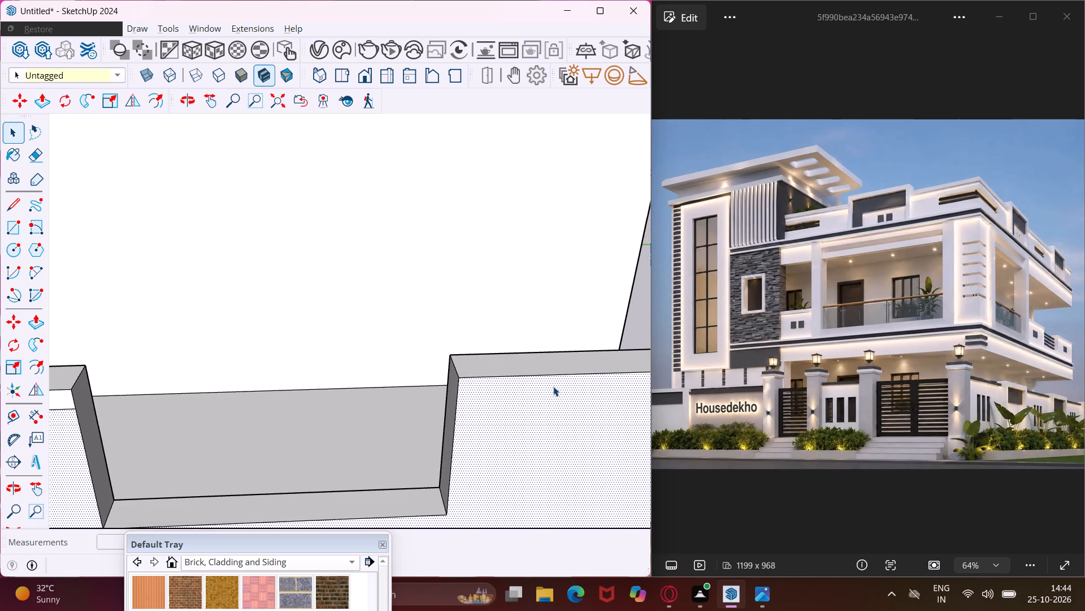
pyautogui.click(544, 377)
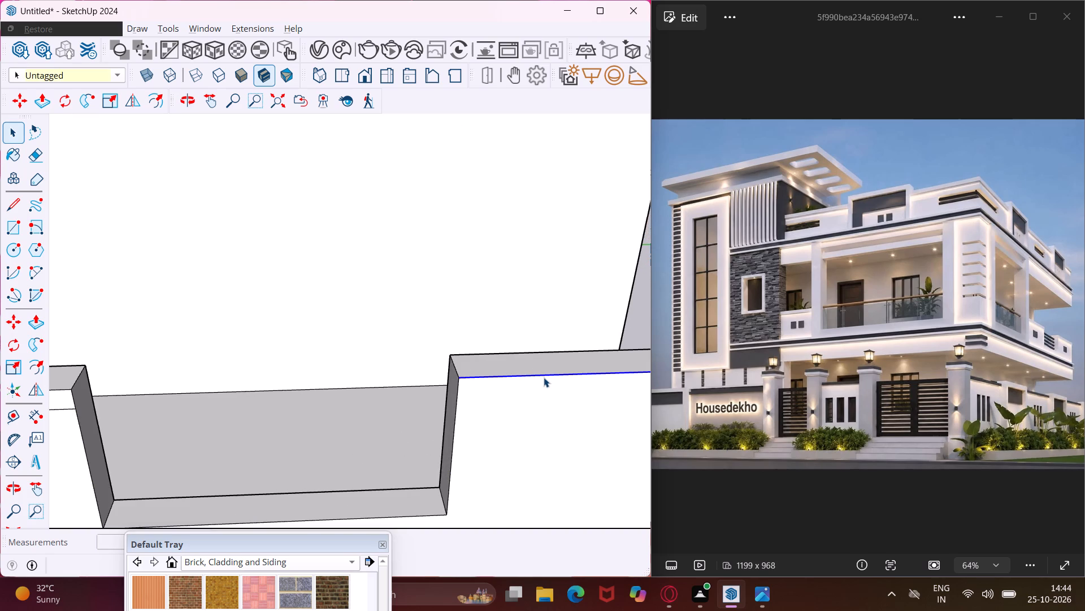
pyautogui.press('m')
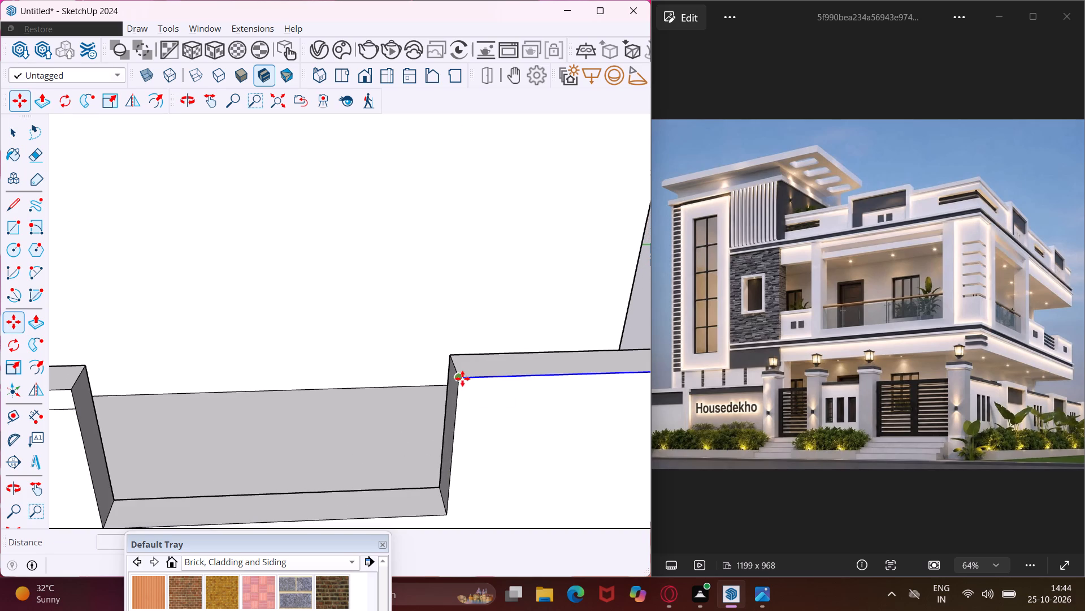
pyautogui.click(462, 378)
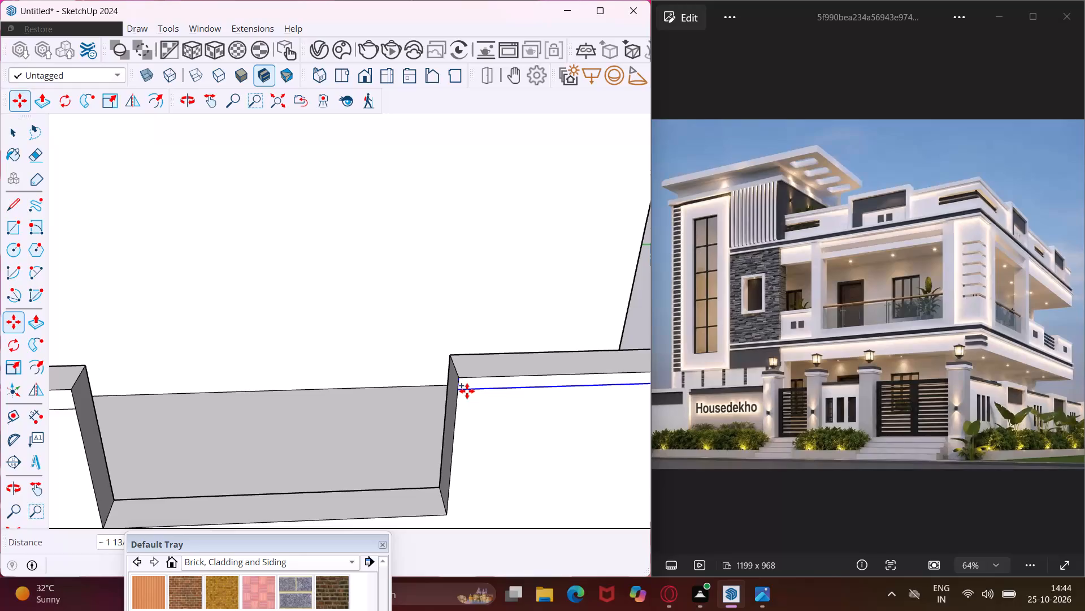
pyautogui.press('6')
pyautogui.press('BackSpace')
pyautogui.write('3"')
pyautogui.press('Return')
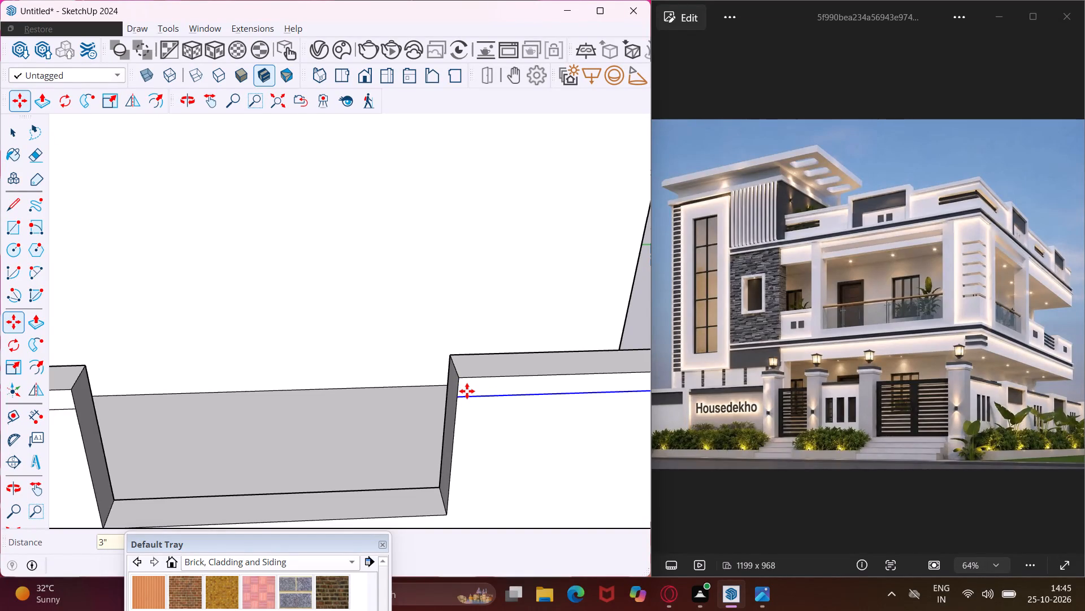
pyautogui.press('Escape')
pyautogui.press('space')
# Push/Pull the 3" strips along the tops of both raised parapet sections outward by about 1 3/8".
pyautogui.scroll(-6, 452, 381)
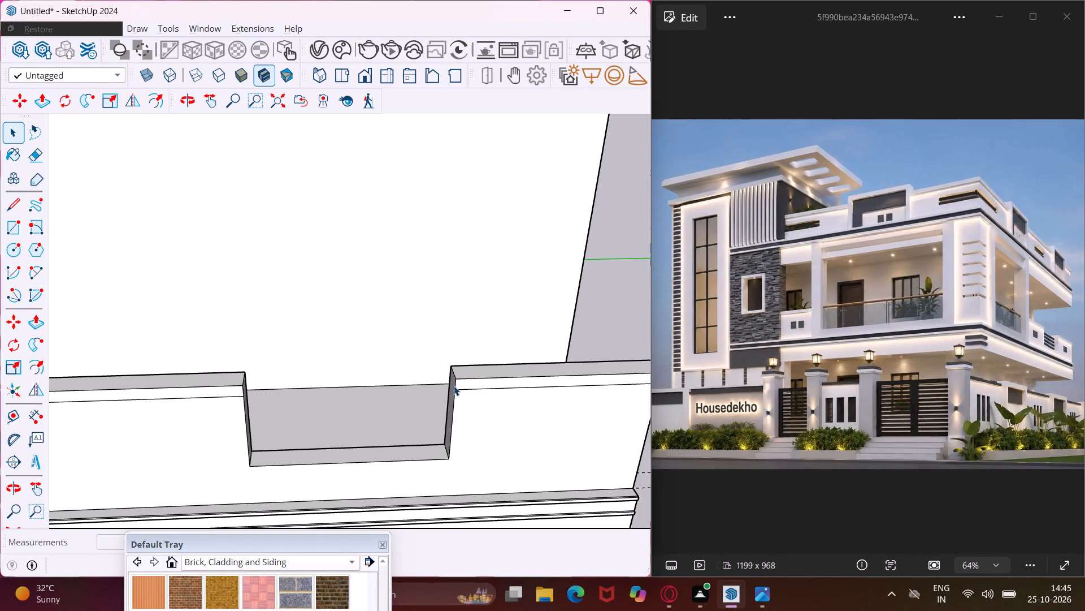
pyautogui.scroll(2, 214, 393)
pyautogui.click(214, 393)
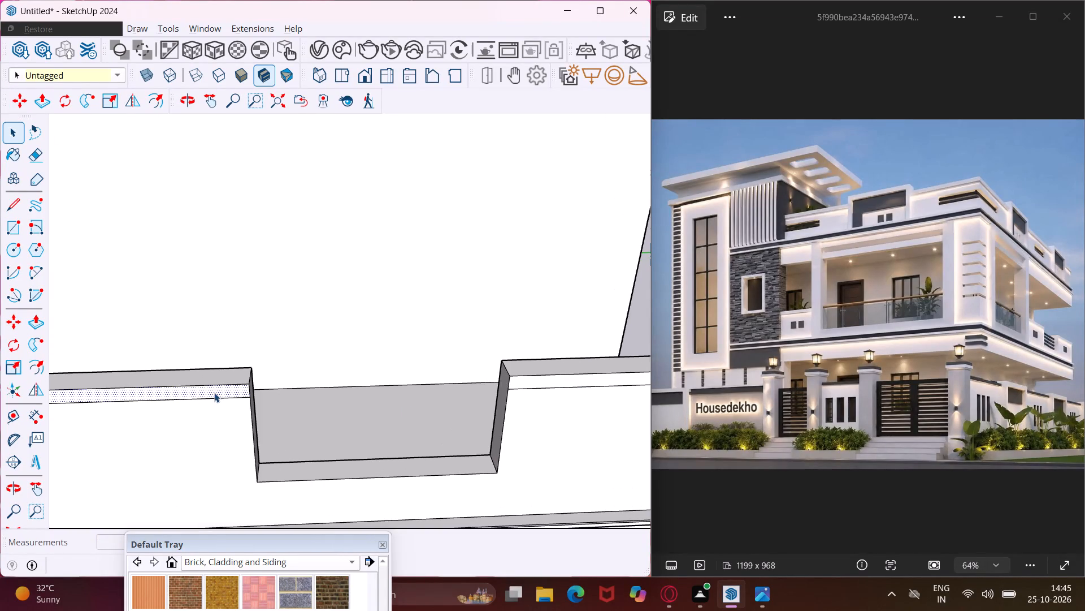
pyautogui.press('p')
pyautogui.click(214, 393)
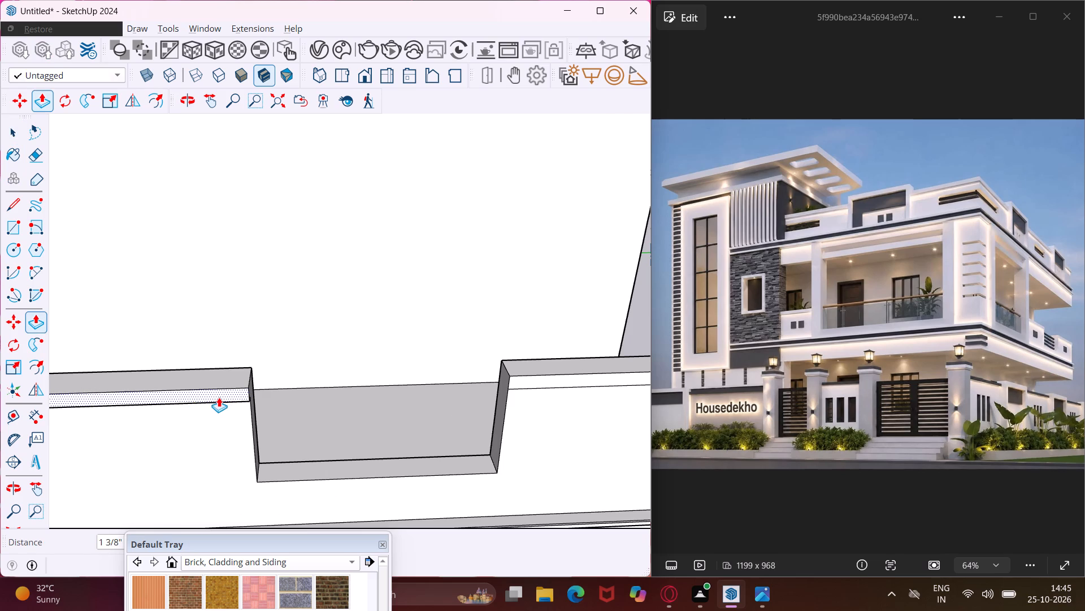
pyautogui.click(219, 397)
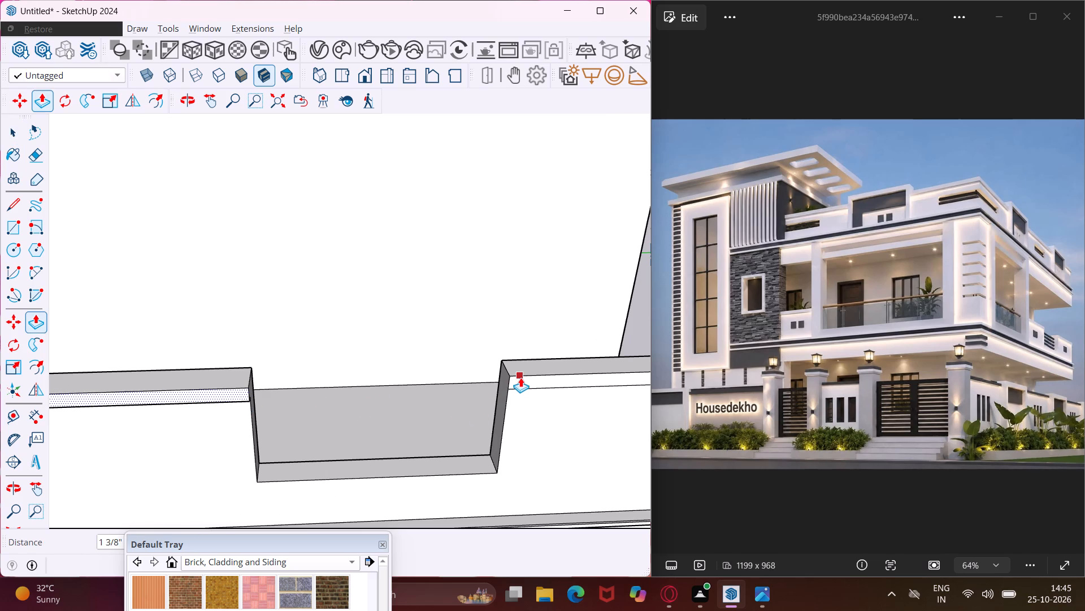
pyautogui.press('Escape')
pyautogui.doubleClick(516, 378)
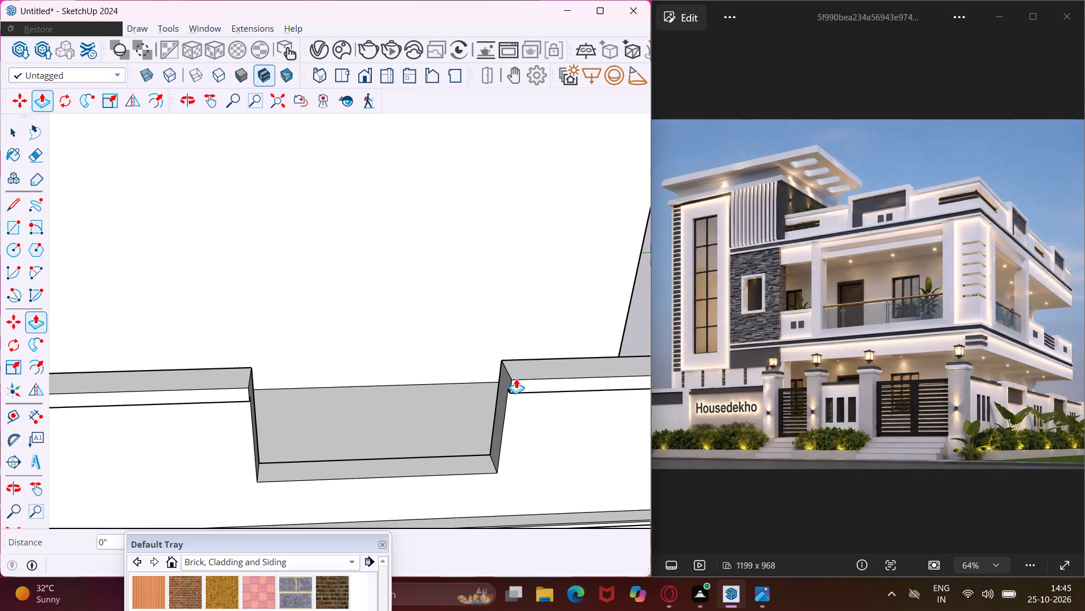
# Push/Pull the strip along the top of the front balcony parapet outward by the same distance as the side bands.
pyautogui.scroll(-20, 489, 388)
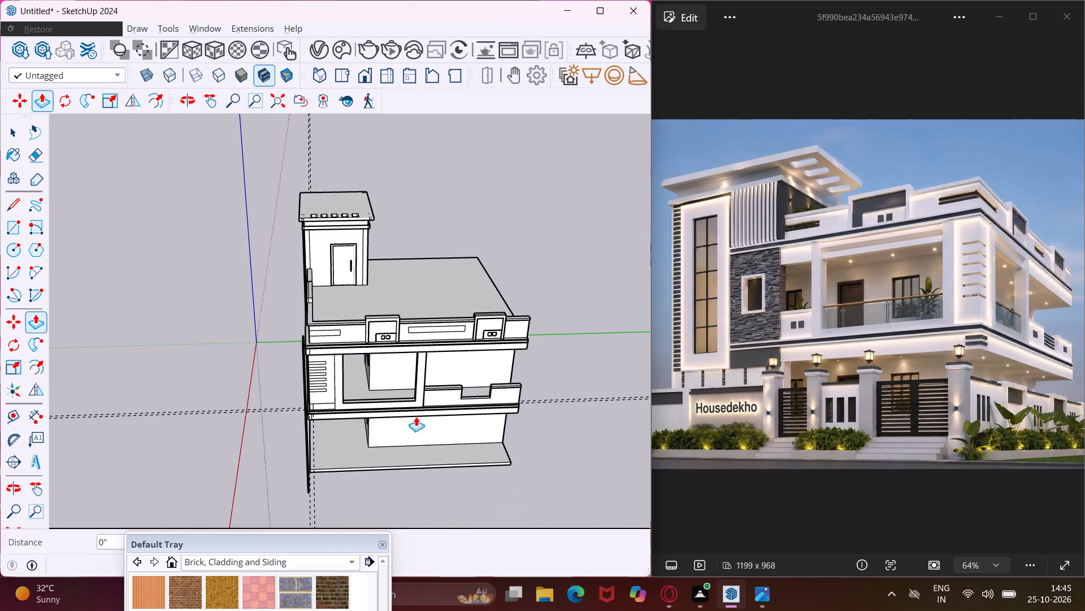
pyautogui.moveTo(275, 375); pyautogui.dragTo(714, 348, button='middle')
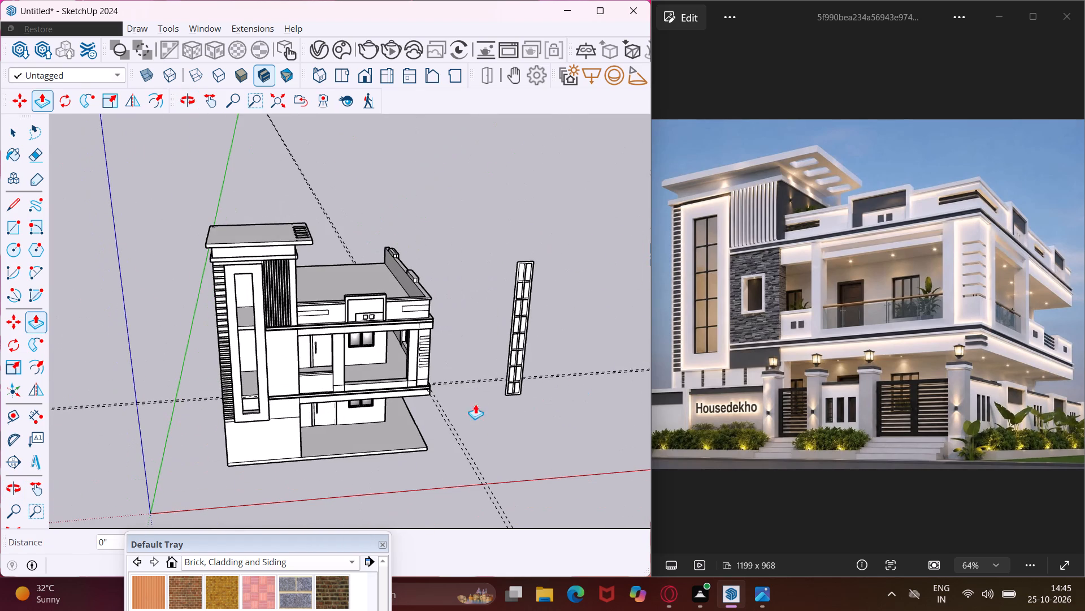
pyautogui.scroll(16, 321, 368)
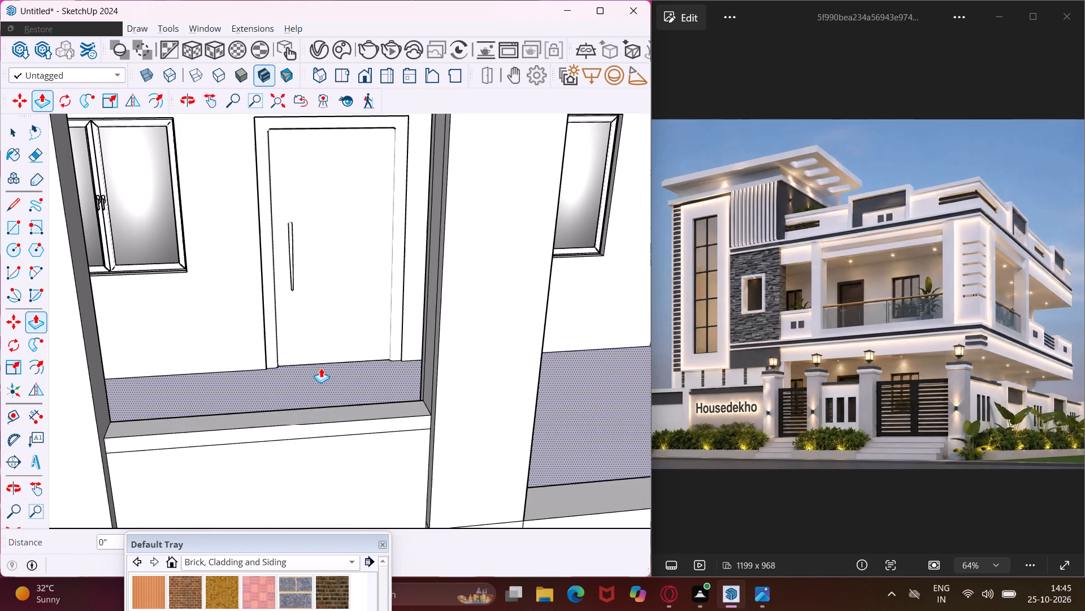
pyautogui.doubleClick(359, 428)
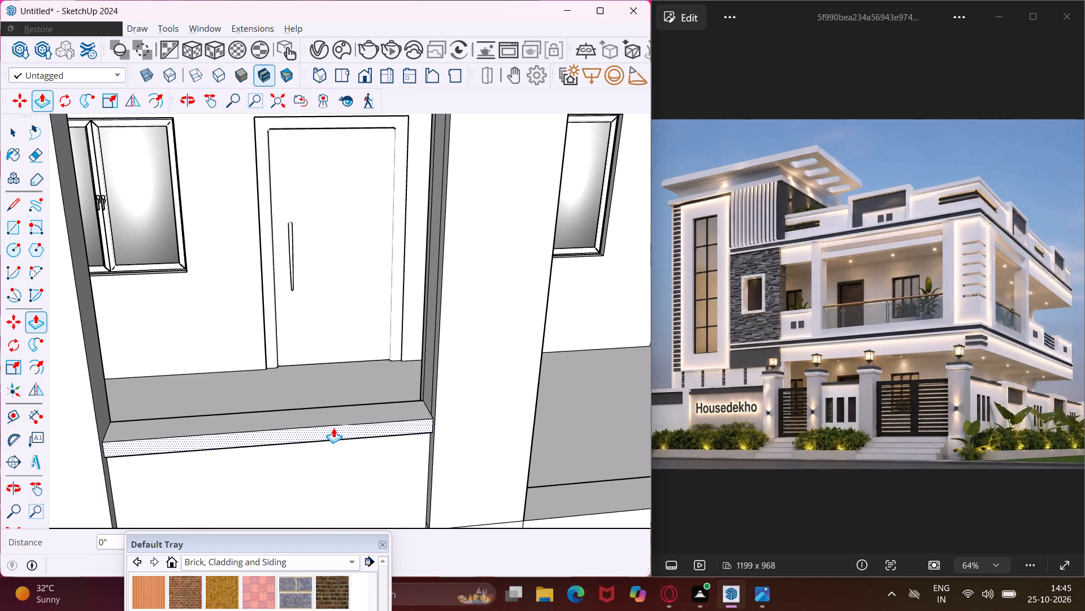
pyautogui.press('Escape')
pyautogui.press('space')
# Draw a square about 9 1/2" wide on the front balcony parapet panel below the top band.
pyautogui.scroll(-5, 333, 427)
pyautogui.moveTo(324, 466); pyautogui.dragTo(322, 391, button='middle')
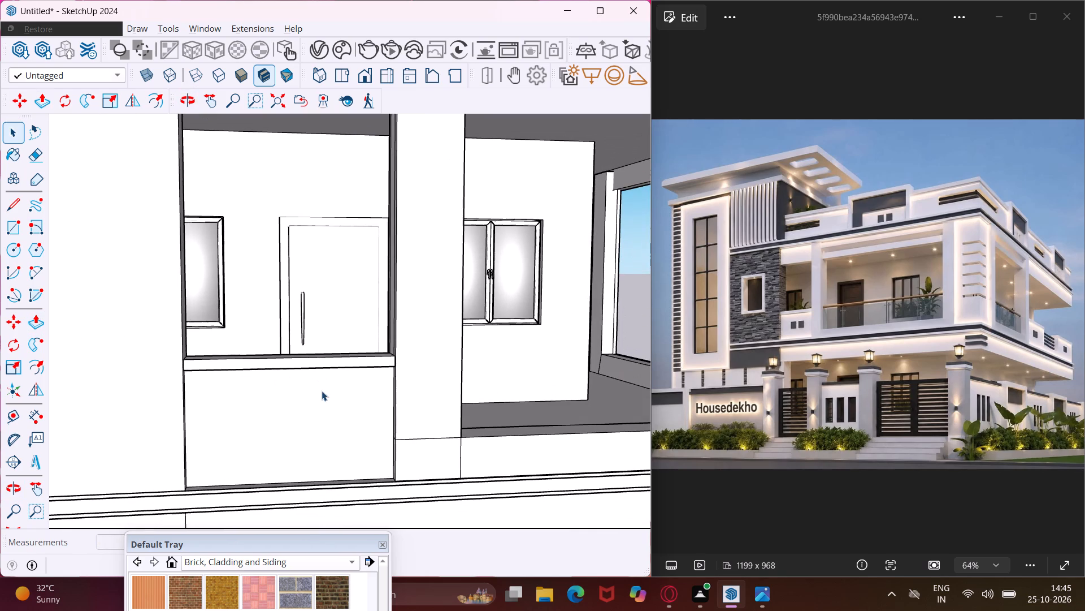
pyautogui.click(14, 222)
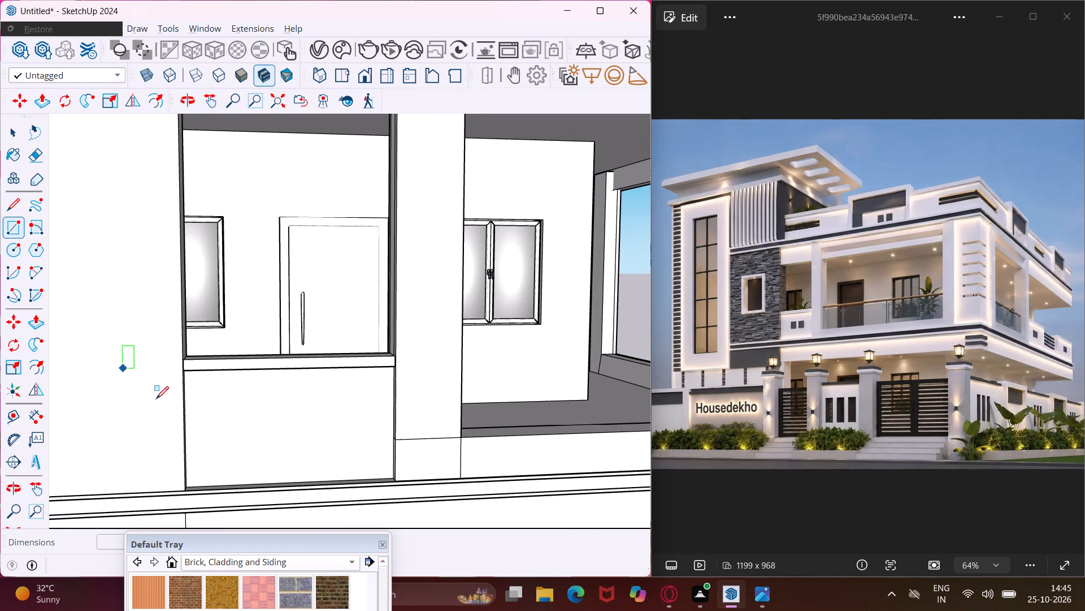
pyautogui.click(238, 450)
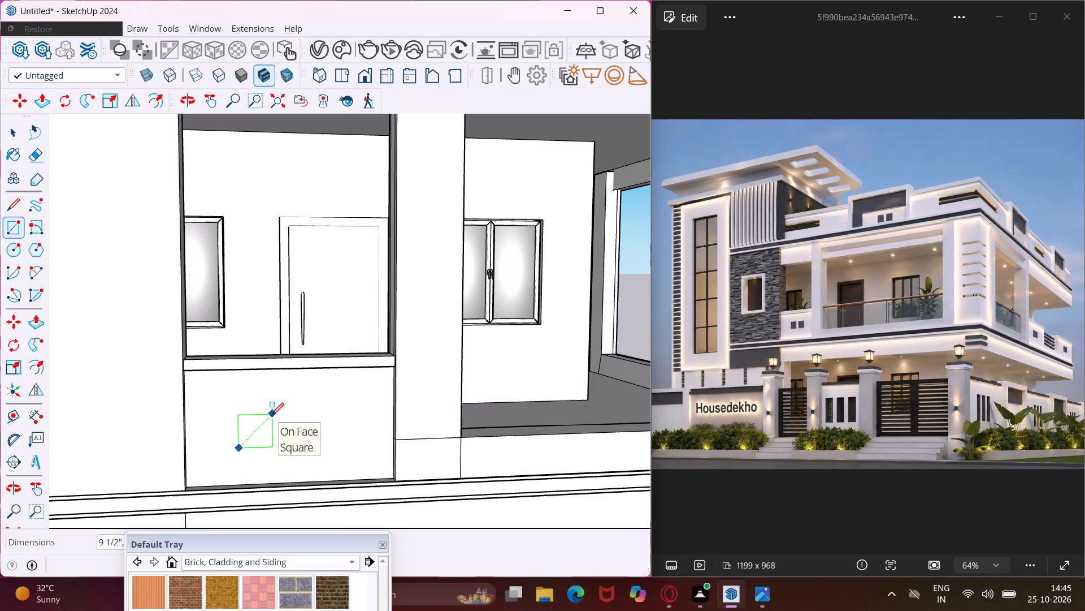
pyautogui.click(271, 415)
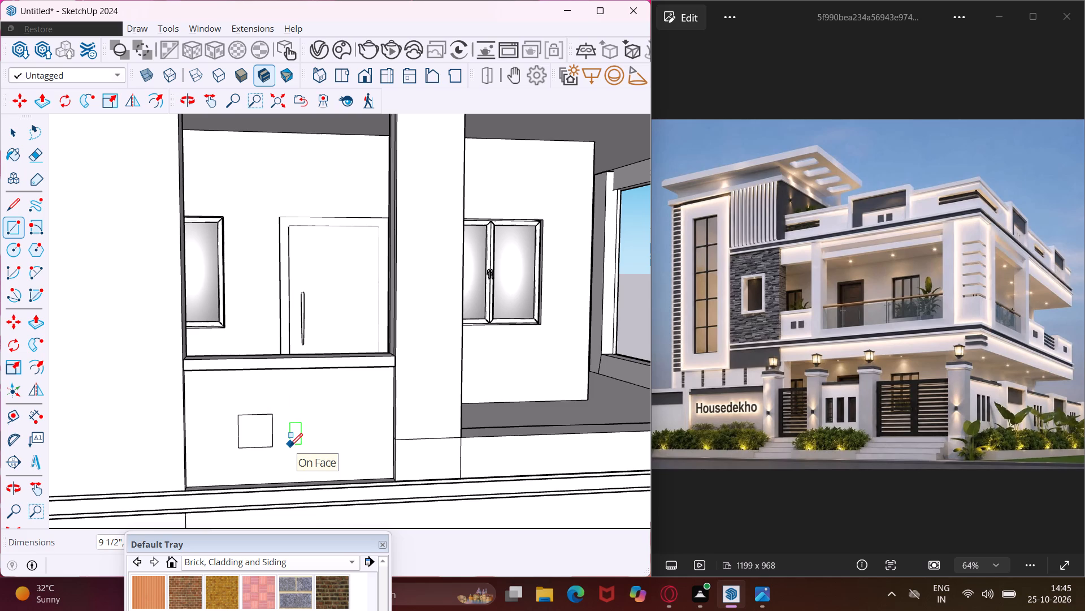
pyautogui.click(290, 446)
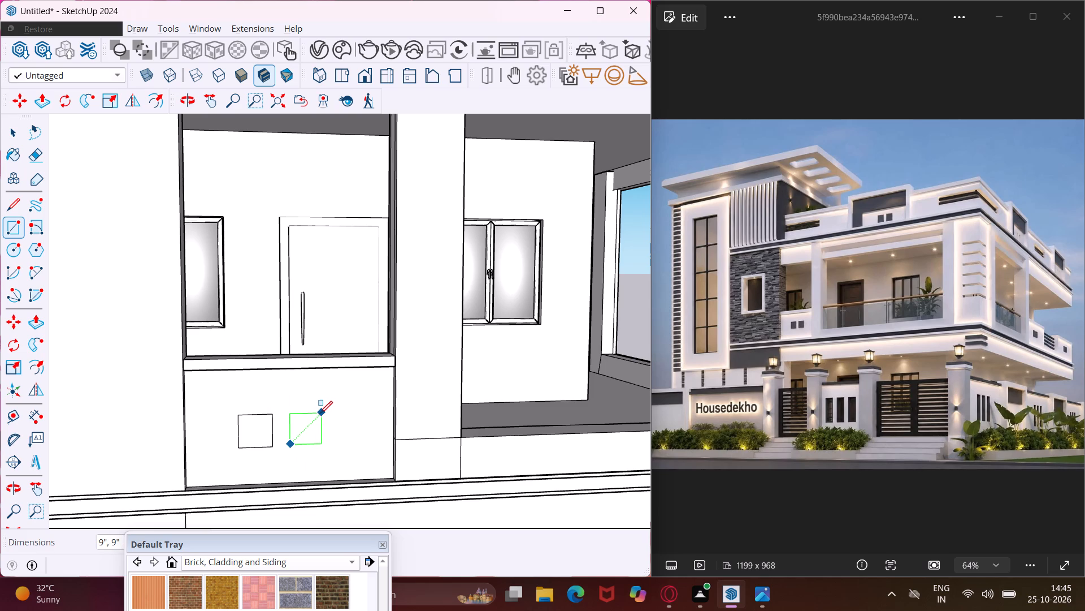
pyautogui.press('Escape')
pyautogui.press('space')
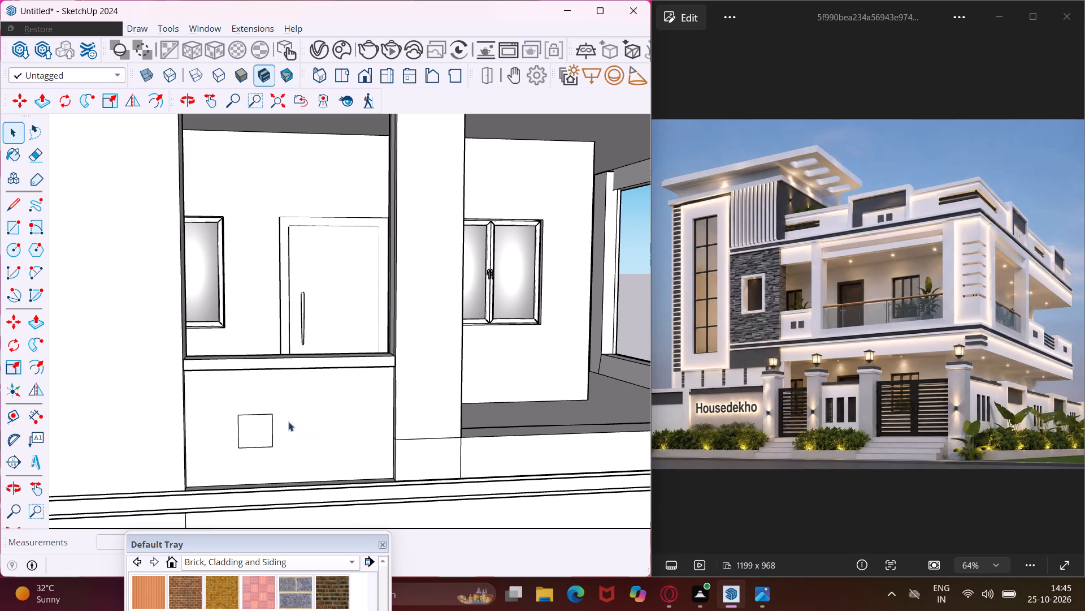
# Copy the square about 1' 3/8" sideways along the front parapet panel to form a pair.
pyautogui.click(268, 435)
pyautogui.press('m')
pyautogui.click(268, 435)
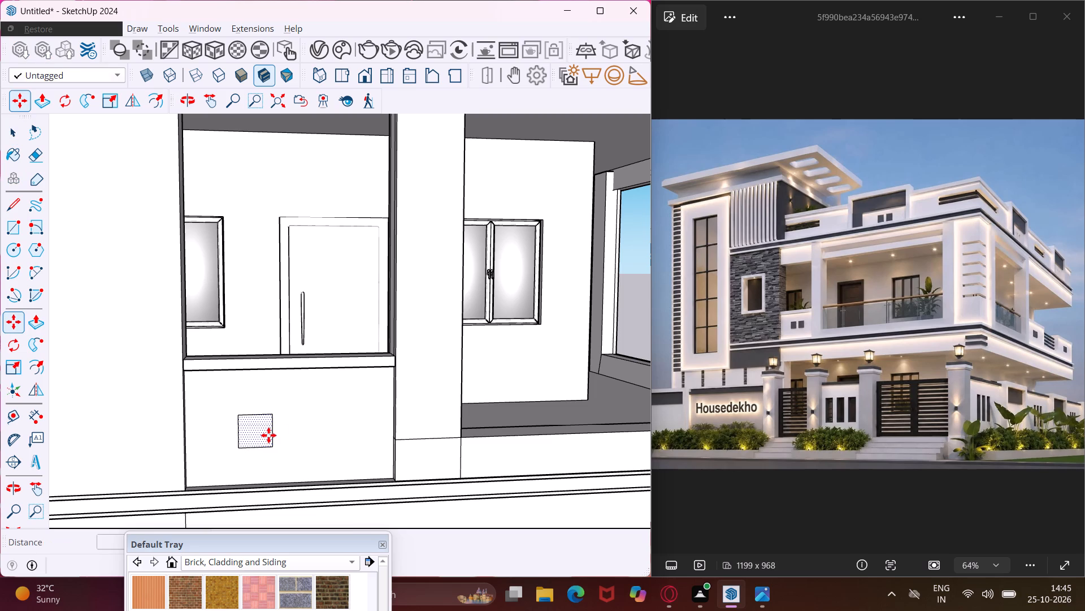
pyautogui.click(312, 434)
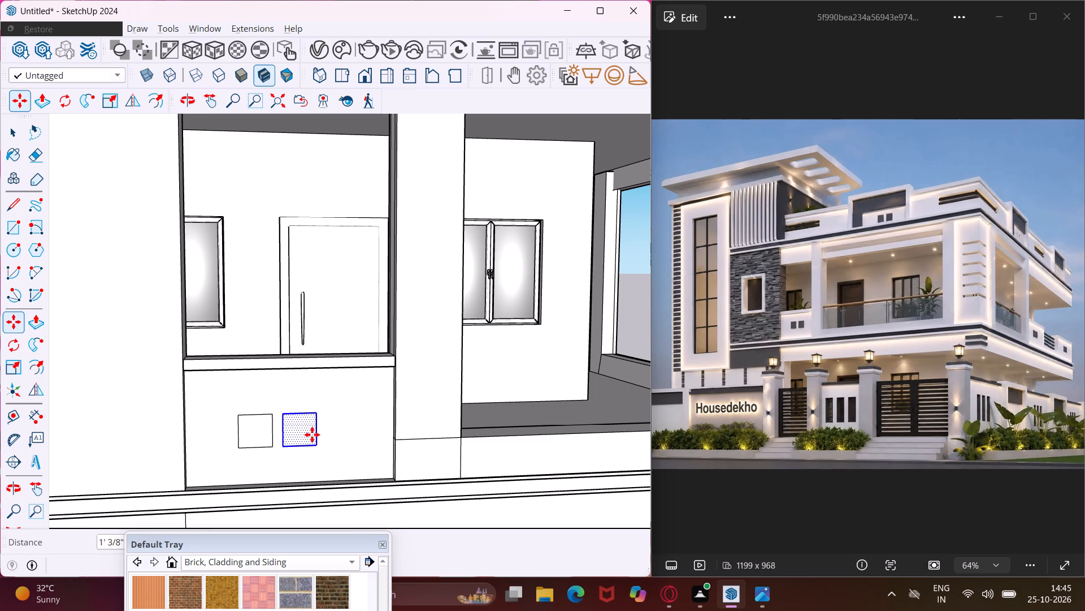
pyautogui.press('Escape')
pyautogui.press('space')
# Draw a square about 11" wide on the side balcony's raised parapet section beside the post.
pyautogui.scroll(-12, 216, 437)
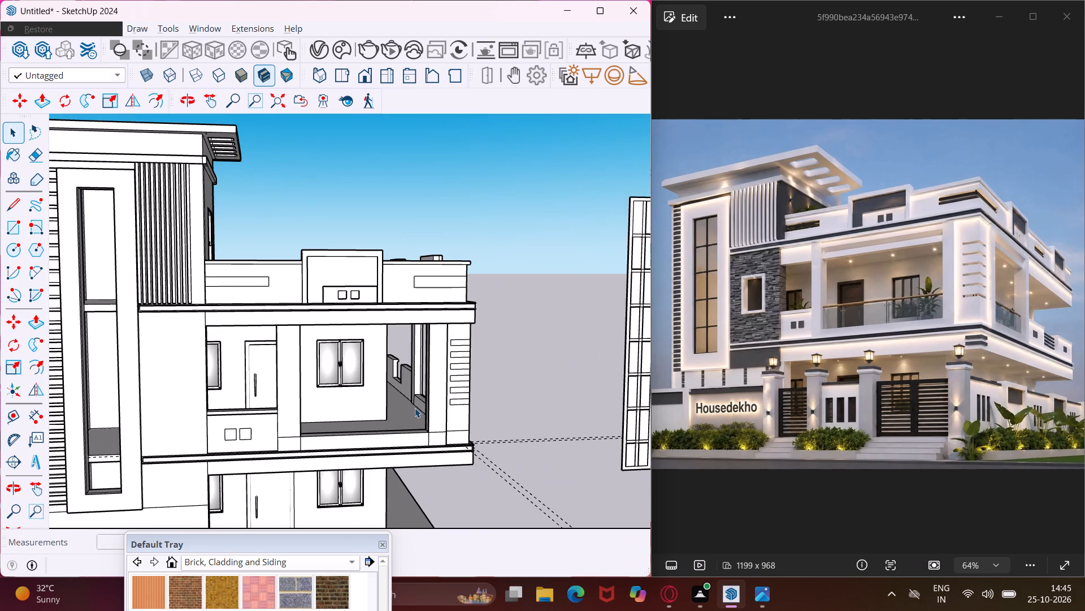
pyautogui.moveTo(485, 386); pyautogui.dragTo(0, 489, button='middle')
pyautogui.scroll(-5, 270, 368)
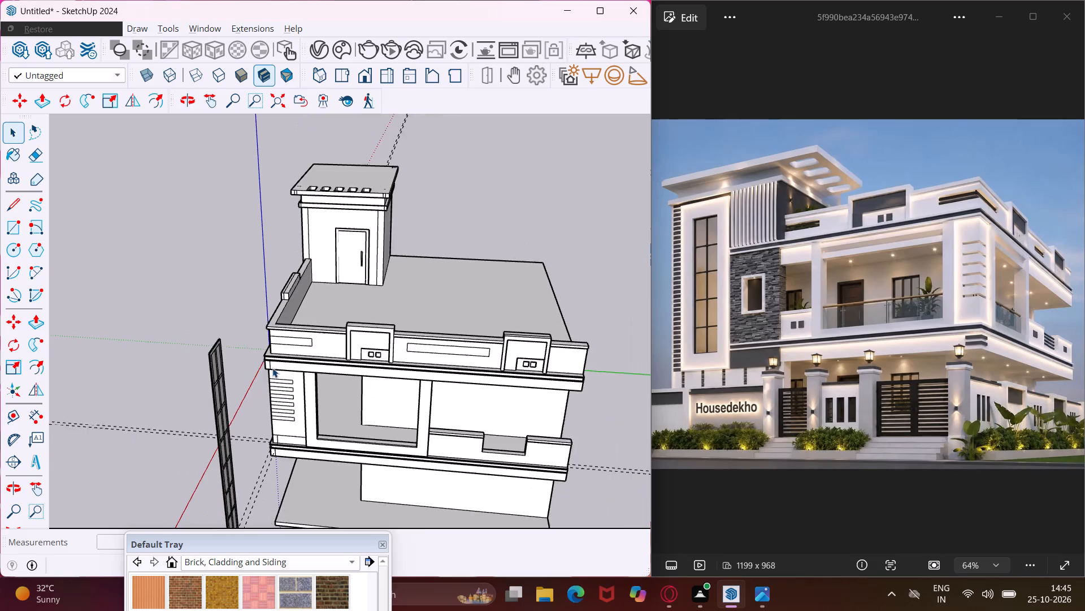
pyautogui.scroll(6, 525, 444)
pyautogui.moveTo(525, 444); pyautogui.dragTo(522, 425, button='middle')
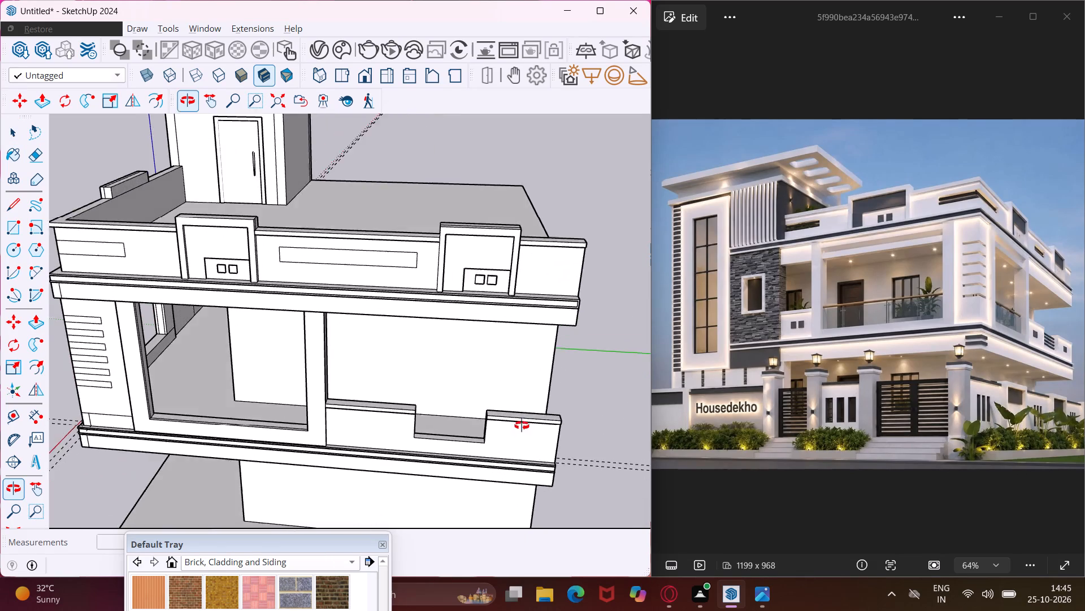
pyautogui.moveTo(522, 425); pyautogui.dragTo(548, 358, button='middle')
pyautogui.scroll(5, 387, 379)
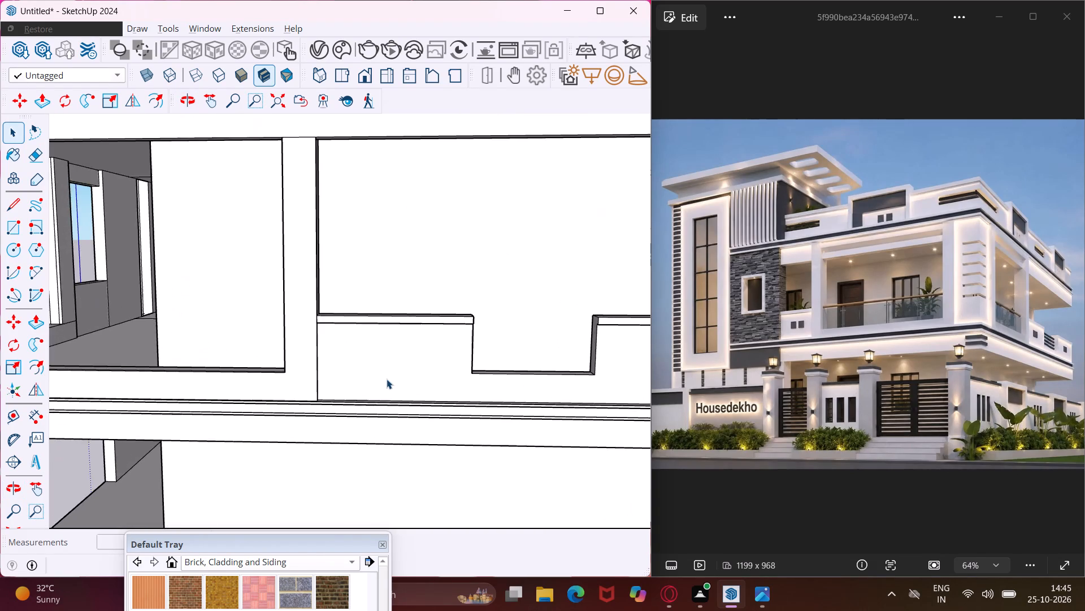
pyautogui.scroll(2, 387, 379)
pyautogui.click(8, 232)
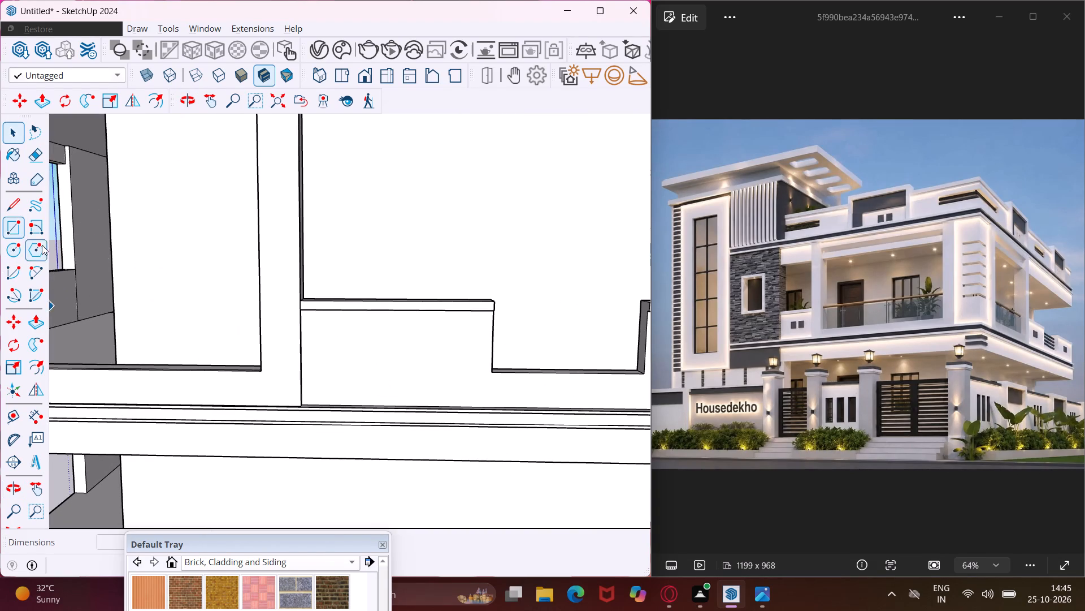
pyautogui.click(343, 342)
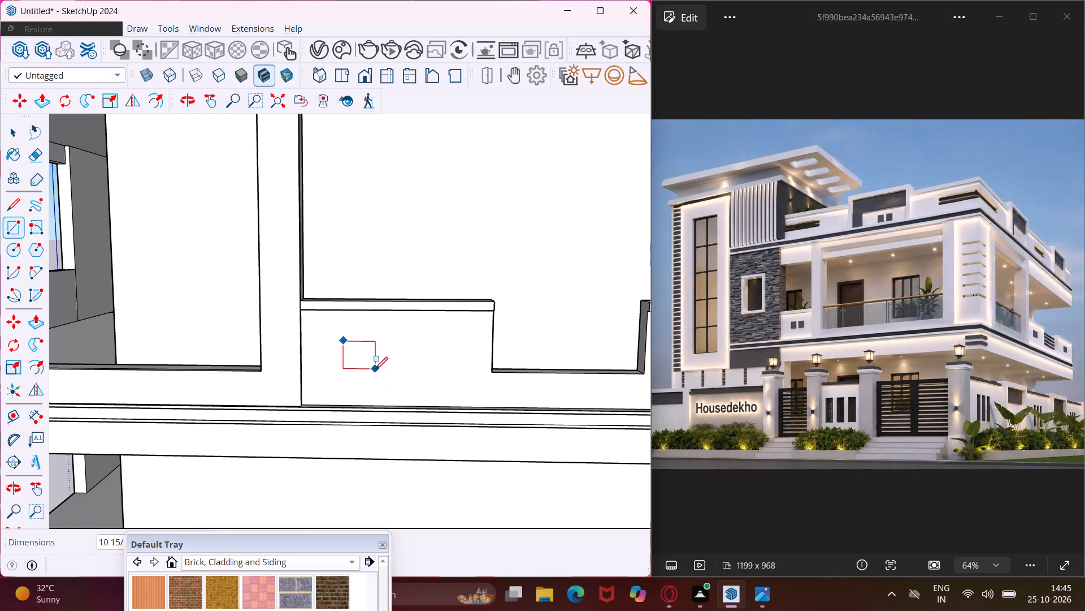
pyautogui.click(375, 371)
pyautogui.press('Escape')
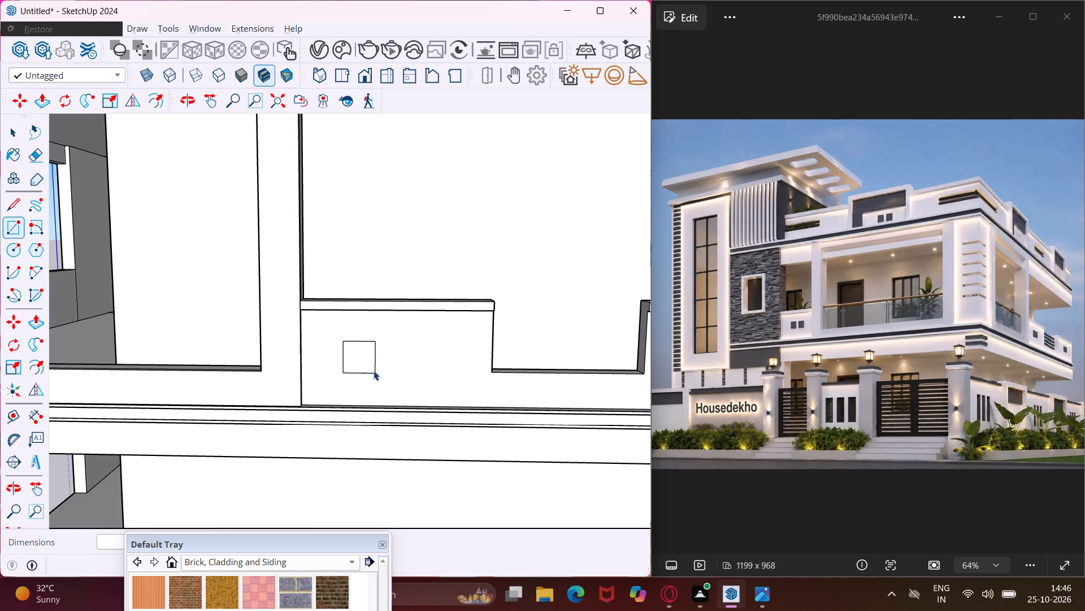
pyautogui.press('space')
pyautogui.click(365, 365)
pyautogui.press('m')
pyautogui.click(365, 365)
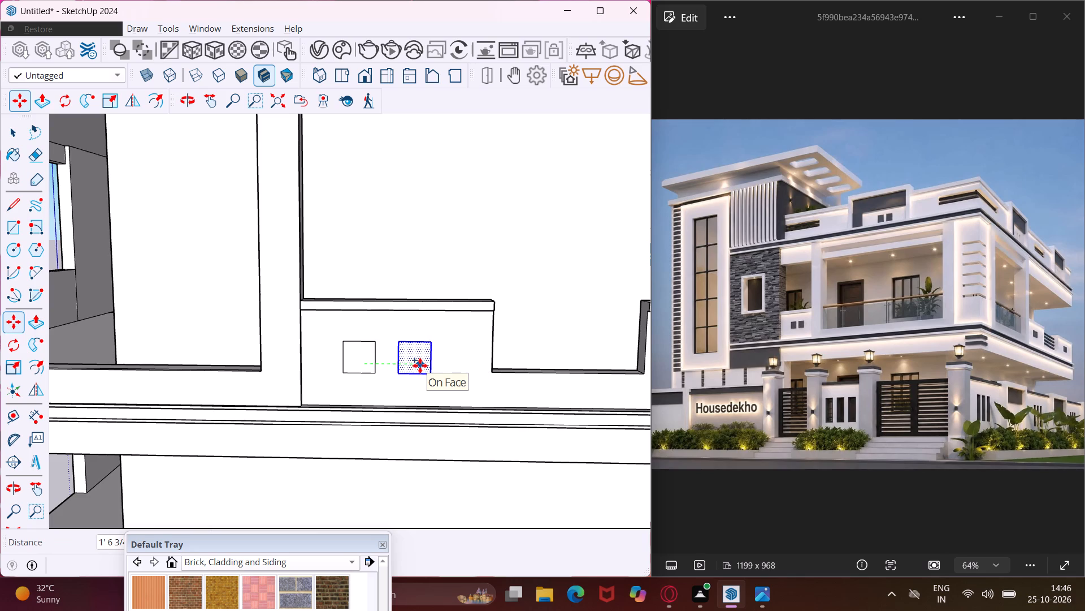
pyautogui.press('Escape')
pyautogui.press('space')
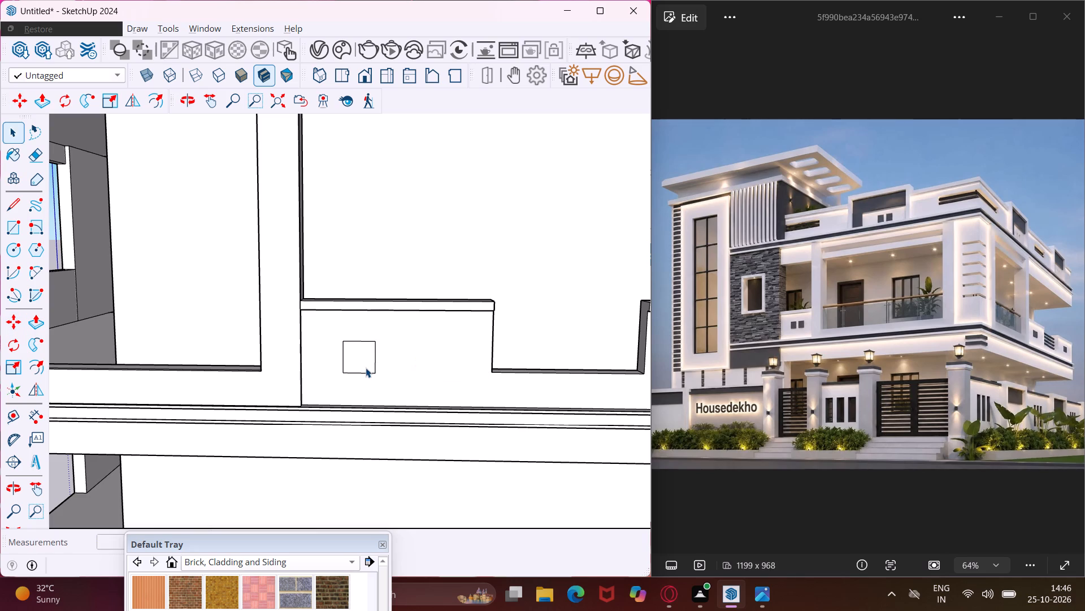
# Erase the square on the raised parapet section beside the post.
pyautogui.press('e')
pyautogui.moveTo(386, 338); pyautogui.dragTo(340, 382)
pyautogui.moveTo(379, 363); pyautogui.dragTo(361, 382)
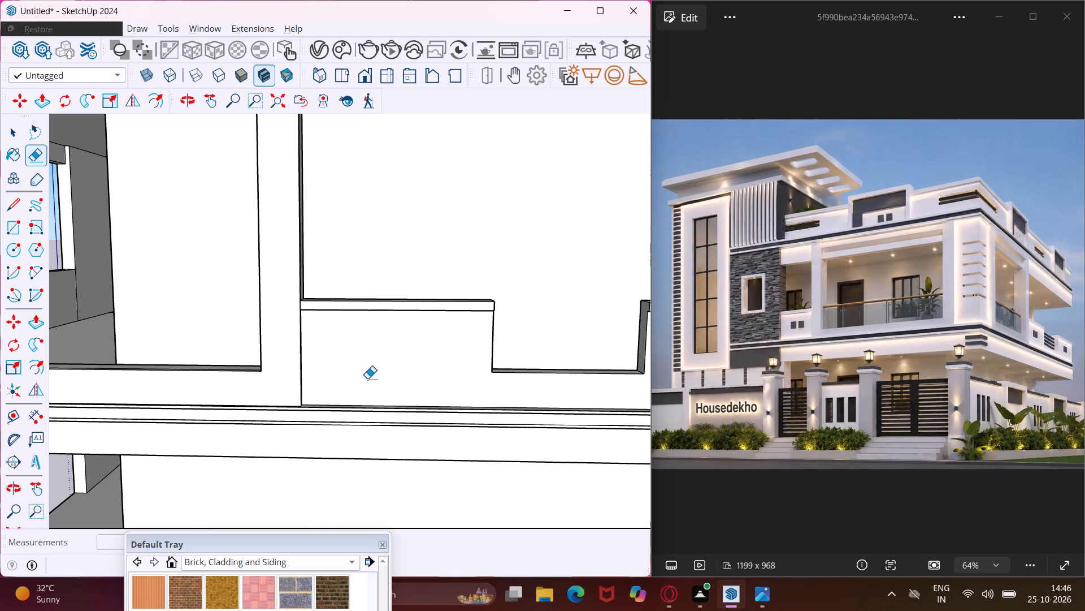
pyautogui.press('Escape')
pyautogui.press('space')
# Draw a square about 11 3/4" wide near the centre of the raised parapet section beside the post.
pyautogui.click(10, 238)
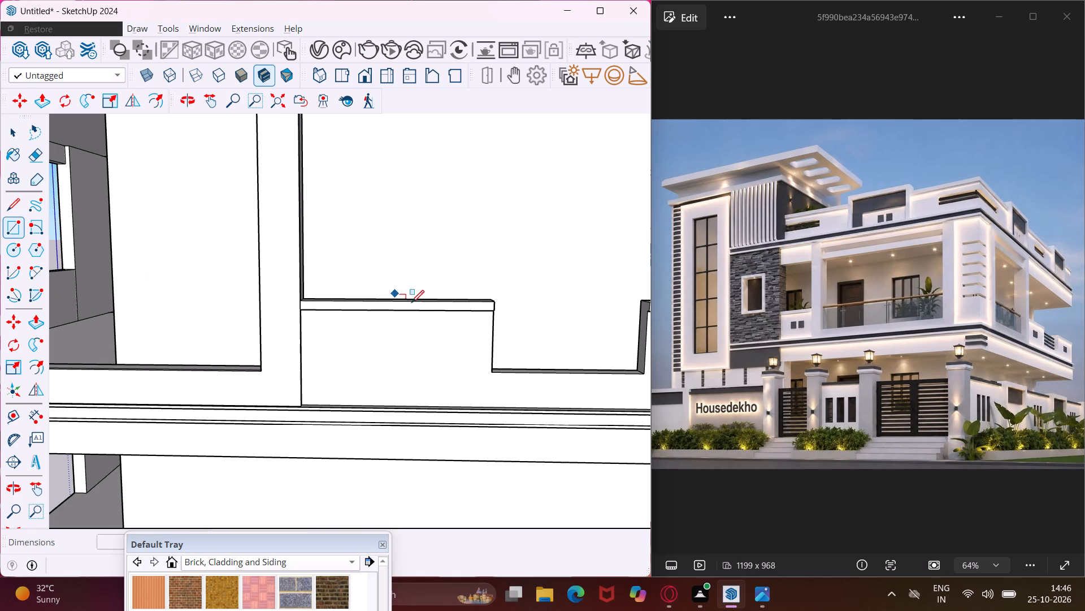
pyautogui.click(376, 337)
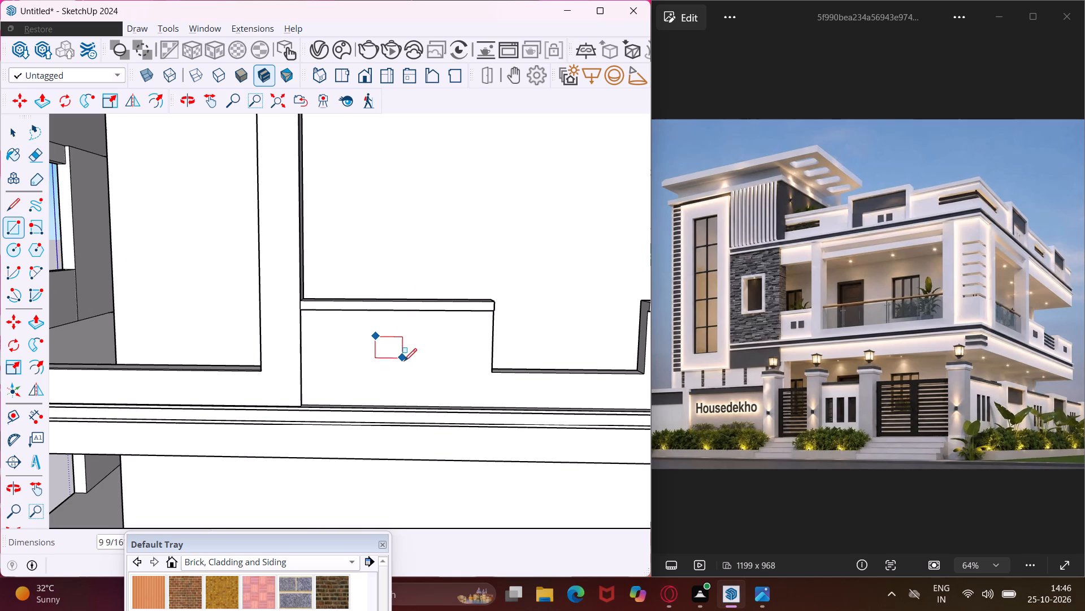
pyautogui.click(410, 371)
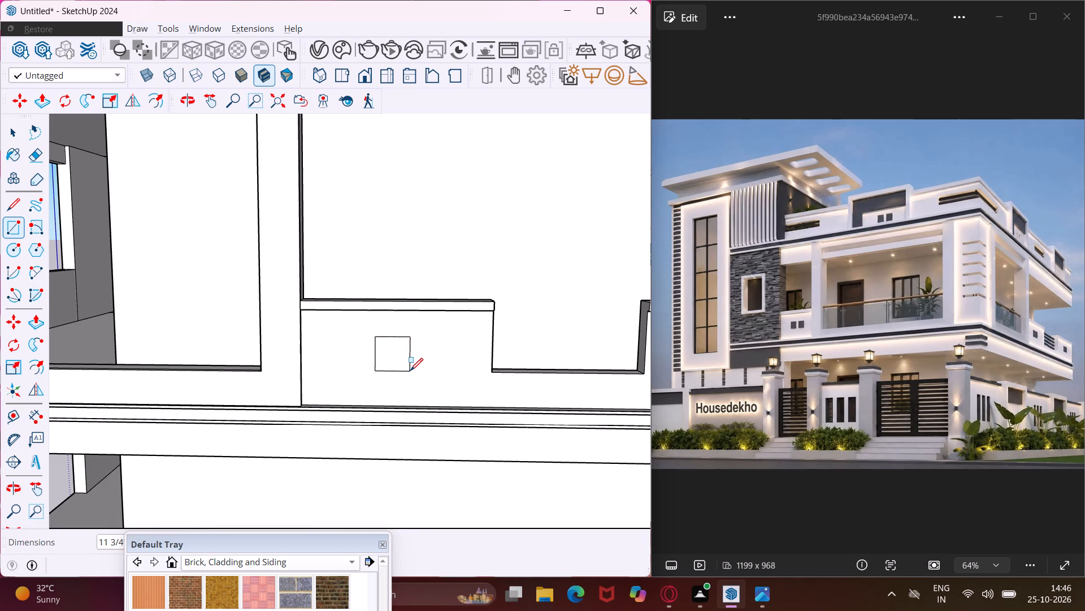
pyautogui.press('Escape')
pyautogui.press('space')
# Copy the square about 8' 10" along the side balcony onto the raised parapet section at the far corner.
pyautogui.click(392, 359)
pyautogui.press('m')
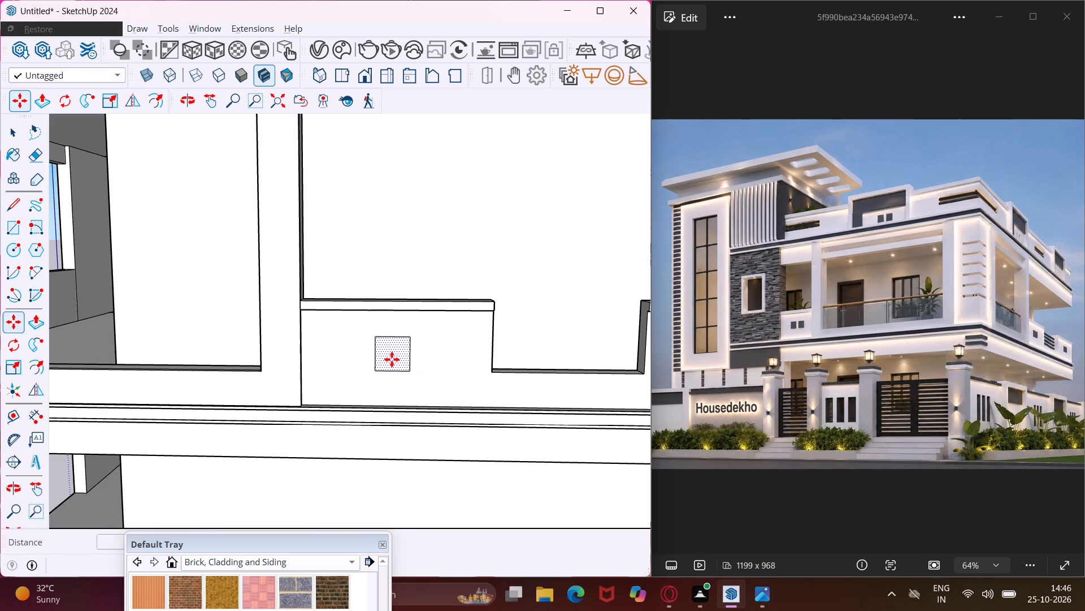
pyautogui.click(392, 359)
pyautogui.scroll(-5, 410, 358)
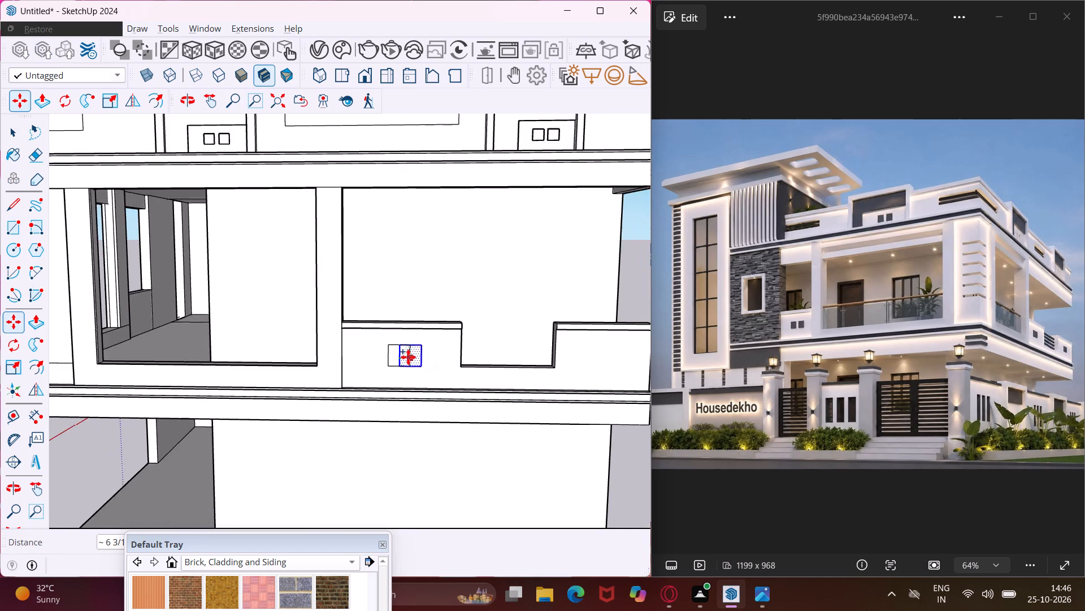
pyautogui.scroll(-1, 408, 357)
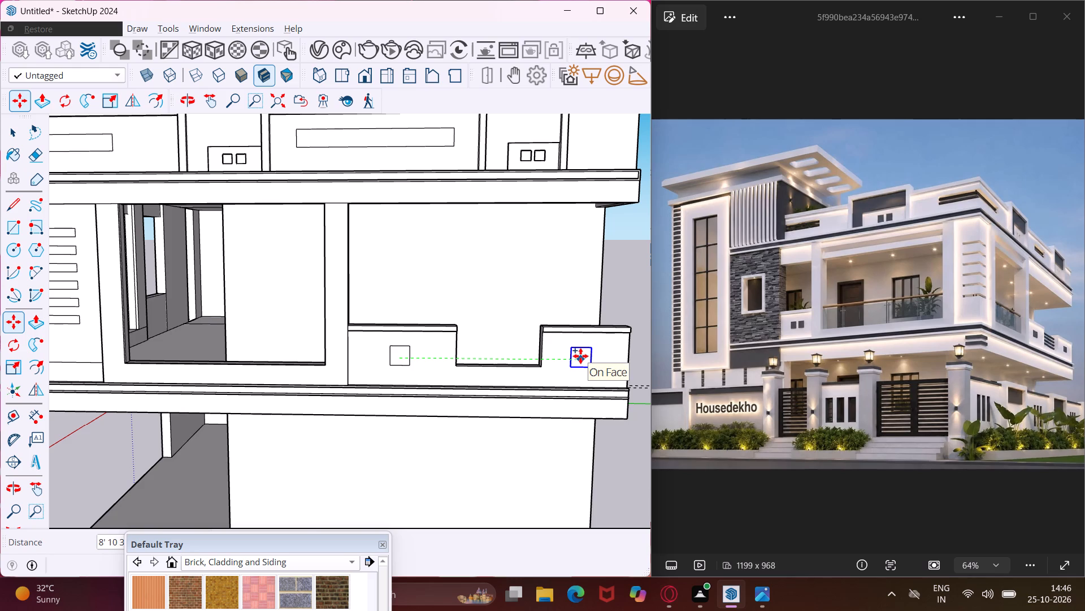
pyautogui.click(580, 356)
pyautogui.press('Escape')
pyautogui.press('space')
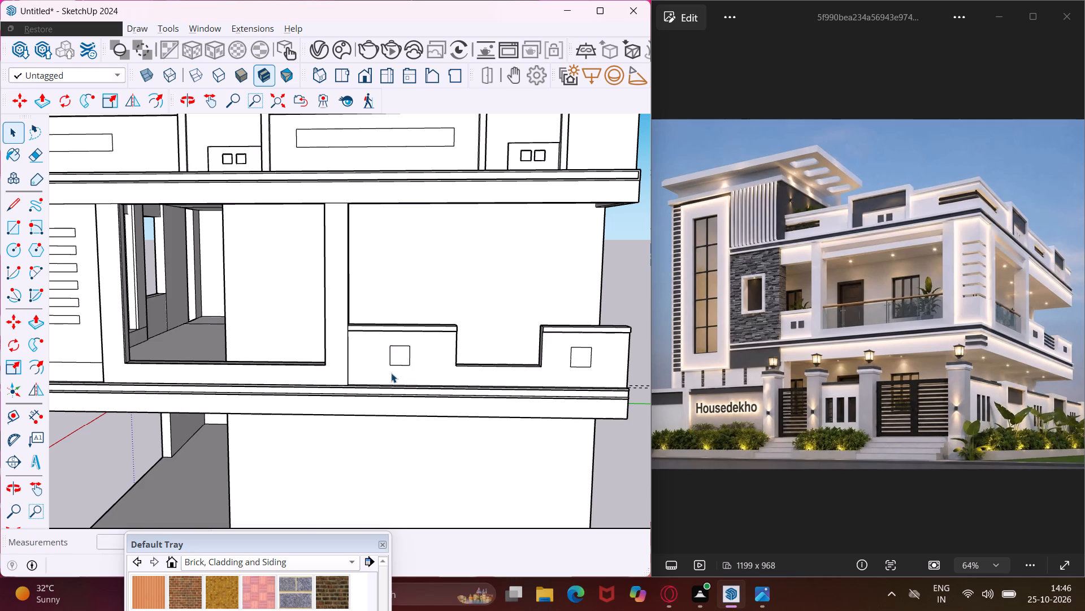
# Copy the vertical notch-side edge of the raised section beside the post 3" inward across its outer face.
pyautogui.scroll(8, 391, 373)
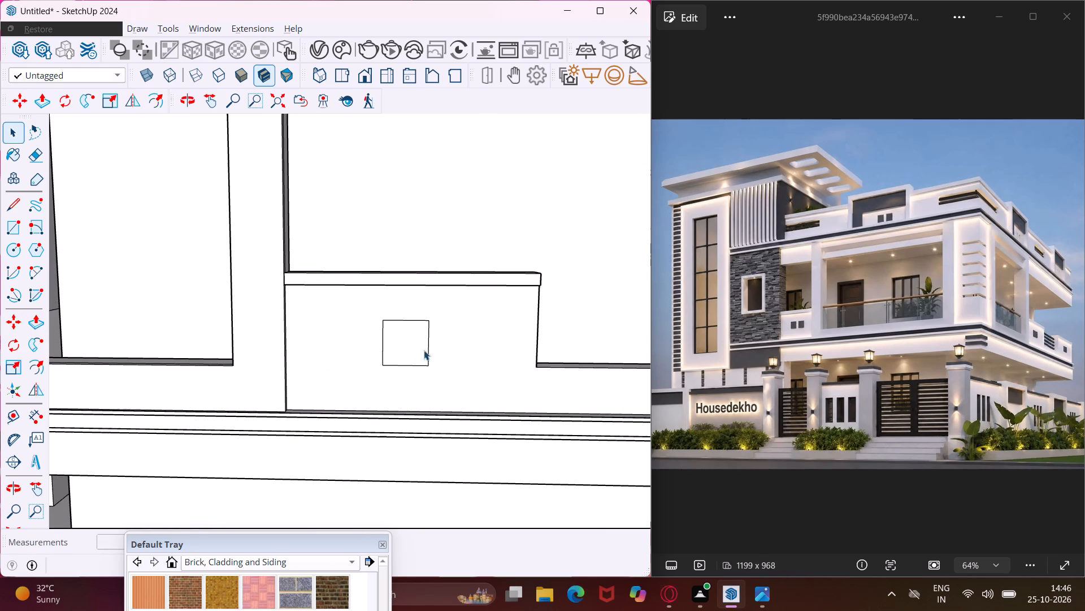
pyautogui.moveTo(497, 335); pyautogui.dragTo(475, 278, button='middle')
pyautogui.scroll(1, 493, 325)
pyautogui.scroll(3, 532, 291)
pyautogui.click(507, 293)
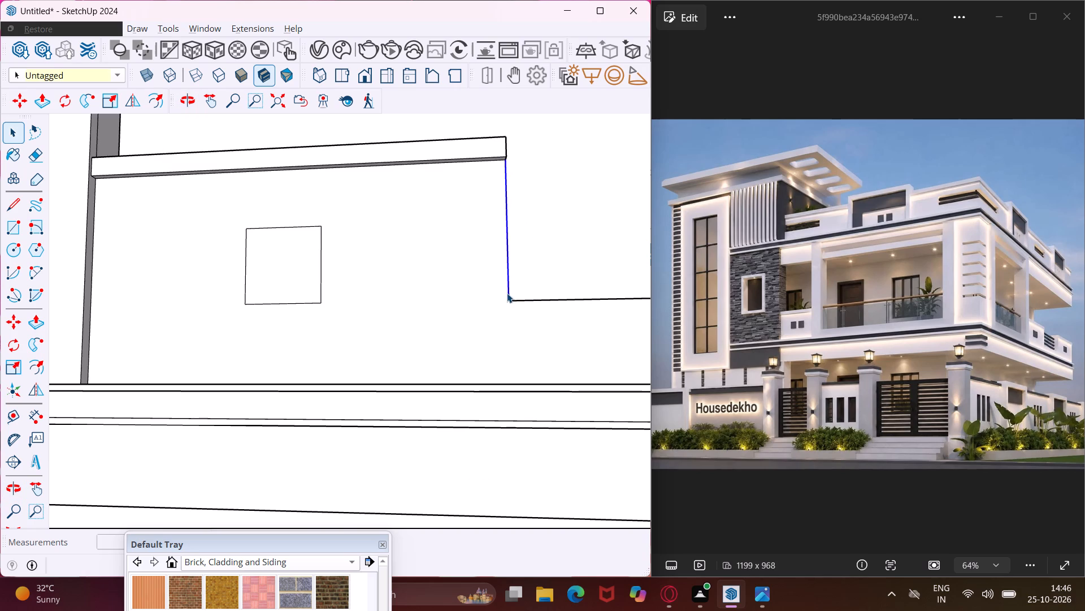
pyautogui.press('m')
pyautogui.scroll(3, 507, 295)
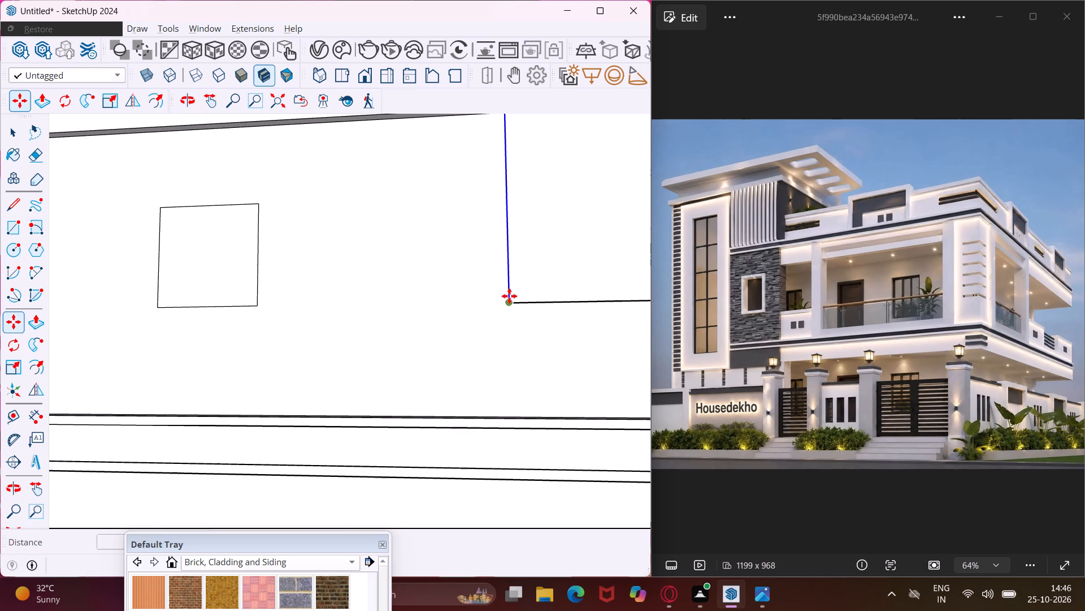
pyautogui.click(507, 305)
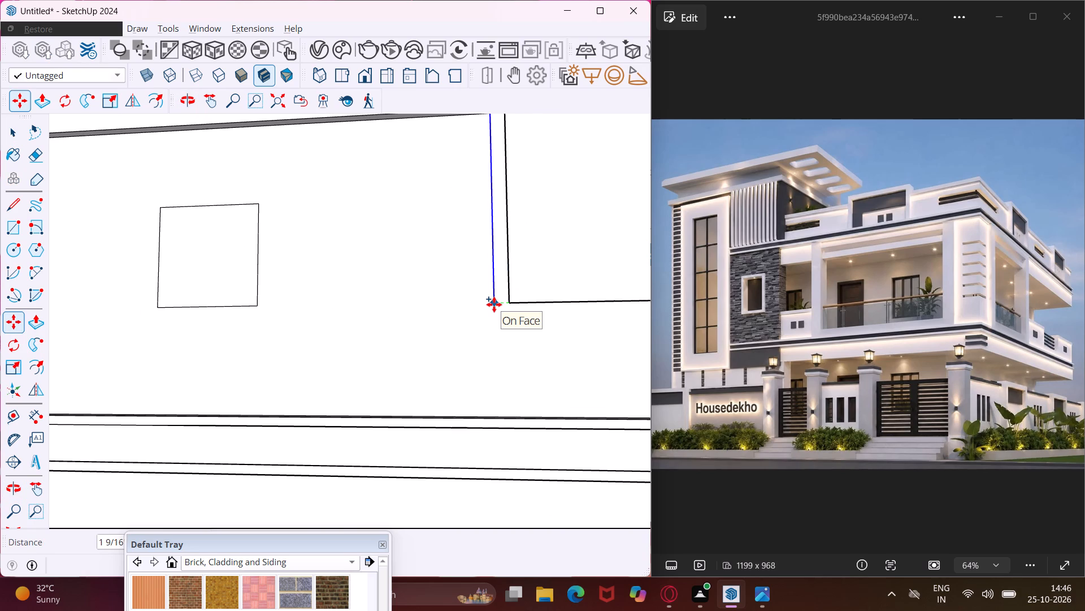
pyautogui.write('3"')
pyautogui.press('Return')
pyautogui.press('Escape')
pyautogui.press('space')
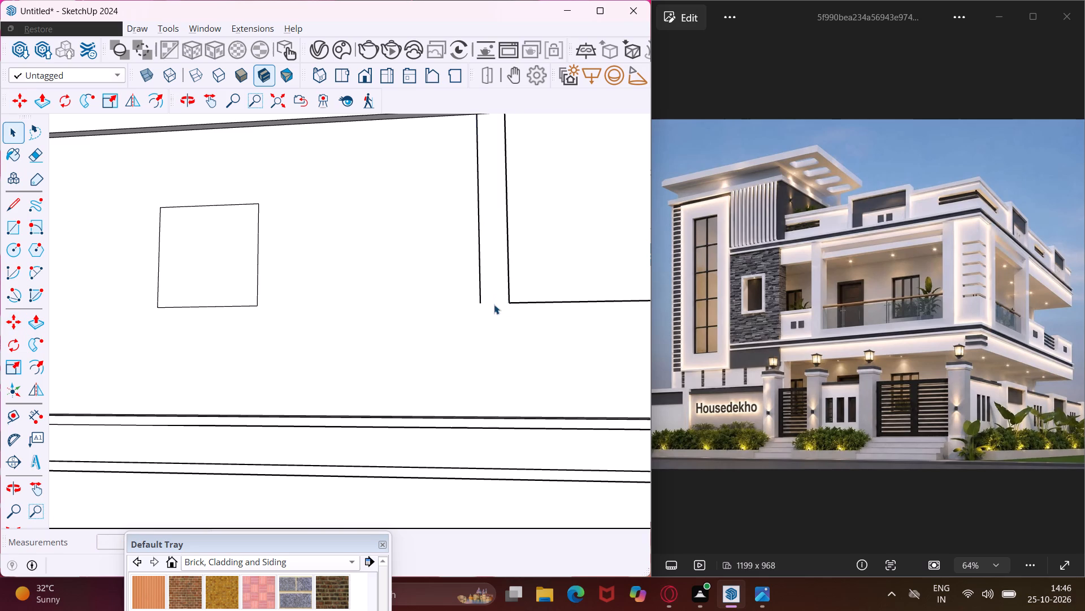
# Copy the notch's bottom edge 3" downward across the side parapet's outer face.
pyautogui.click(518, 302)
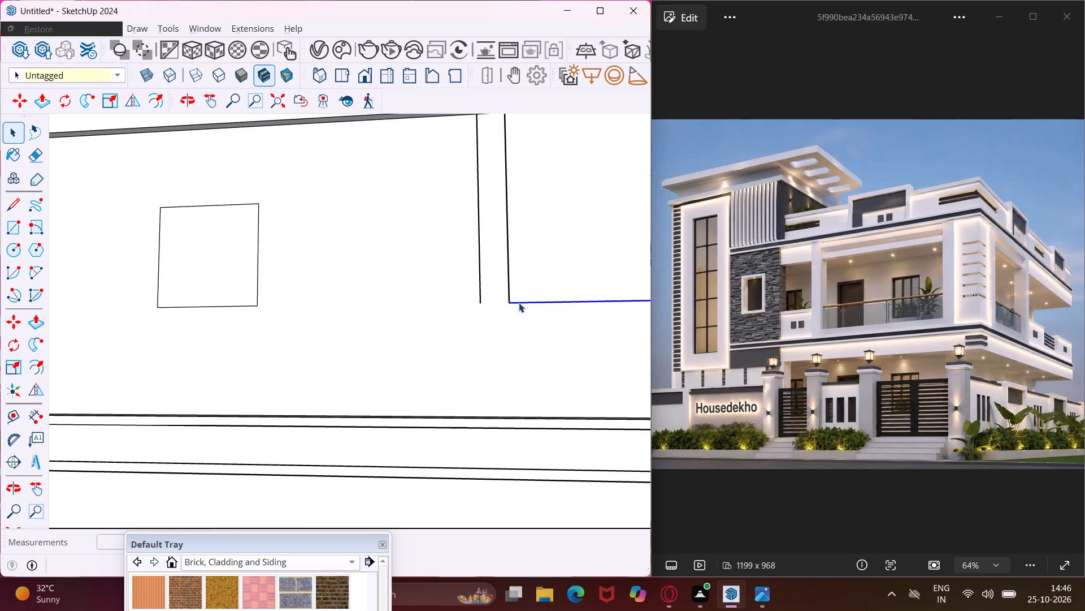
pyautogui.press('m')
pyautogui.click(505, 303)
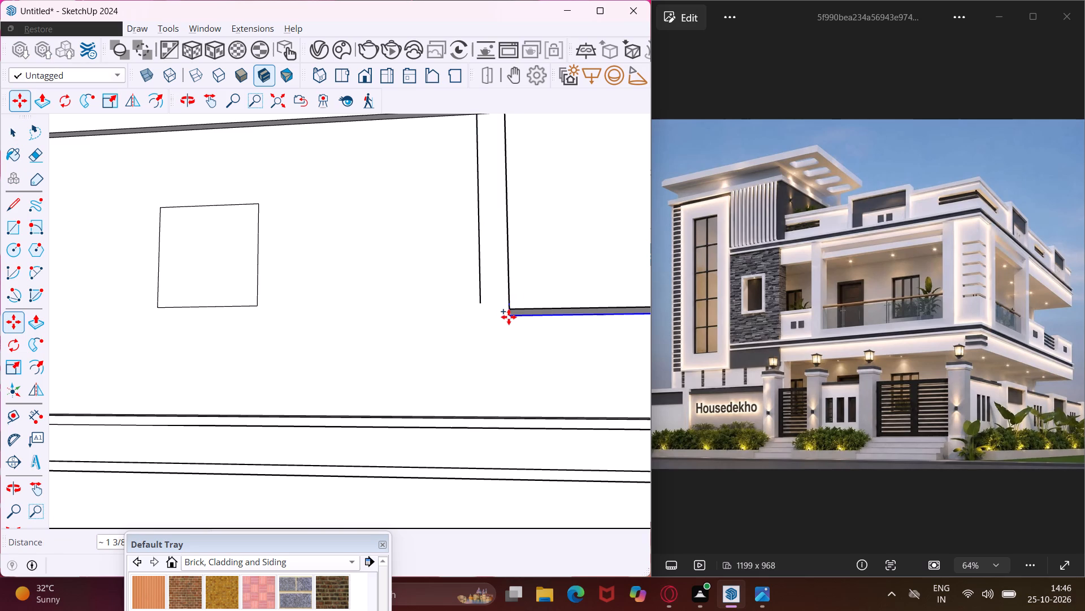
pyautogui.write('3"')
pyautogui.press('Return')
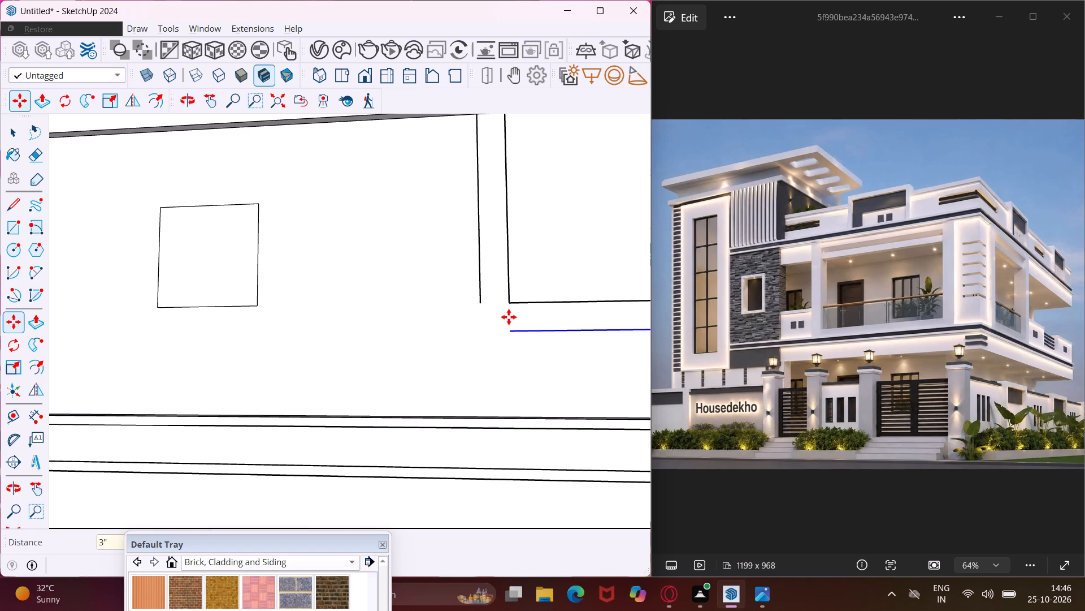
pyautogui.scroll(-11, 296, 305)
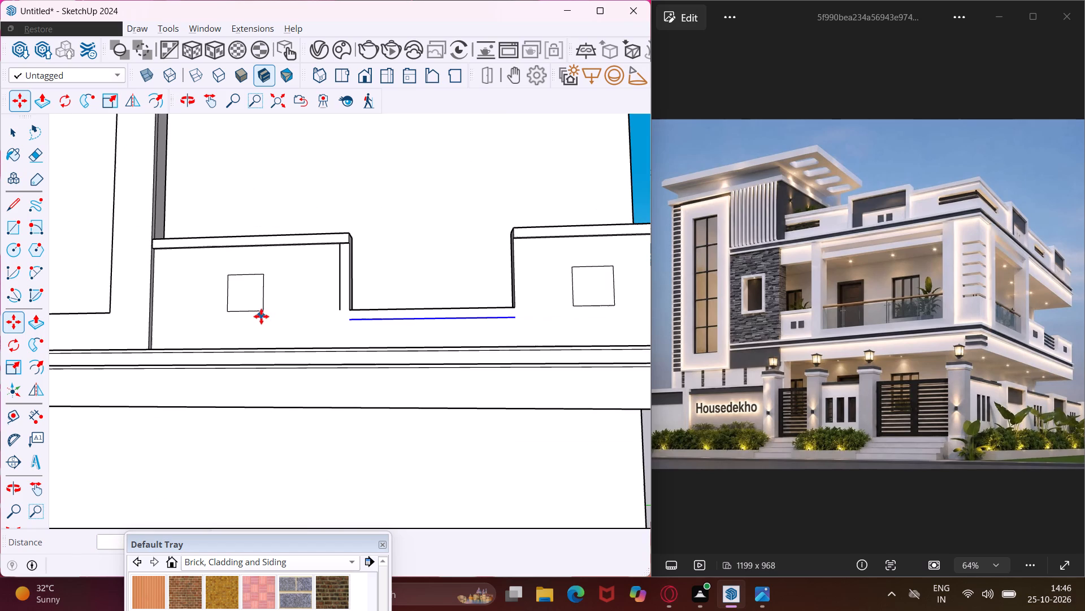
pyautogui.press('Escape')
pyautogui.press('space')
# Copy the notch-side vertical edge of the far-corner raised section 3" inward across its outer face.
pyautogui.scroll(3, 519, 296)
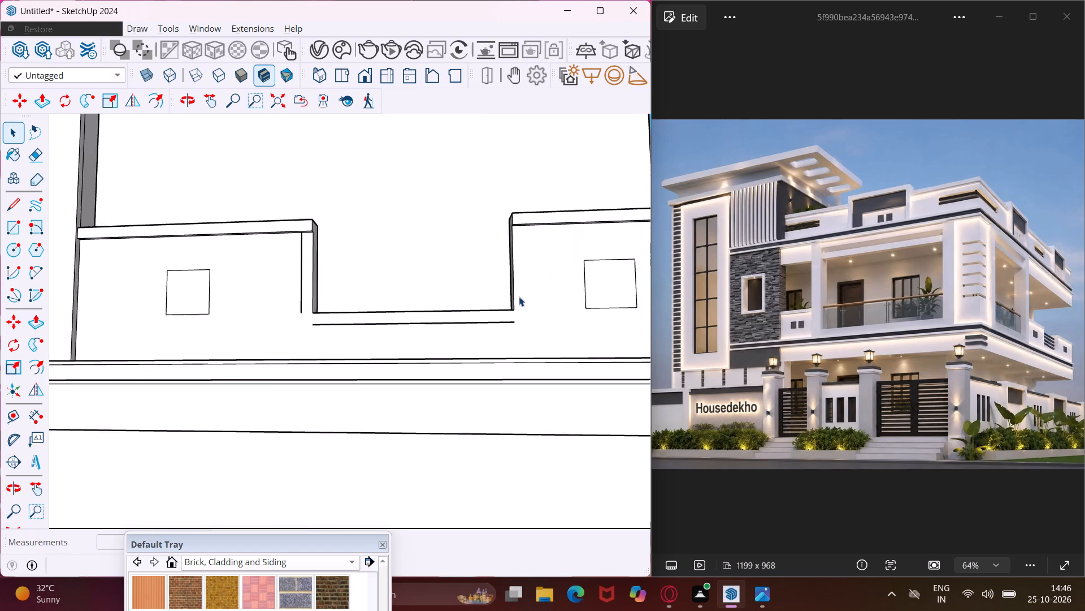
pyautogui.scroll(5, 519, 296)
pyautogui.click(511, 309)
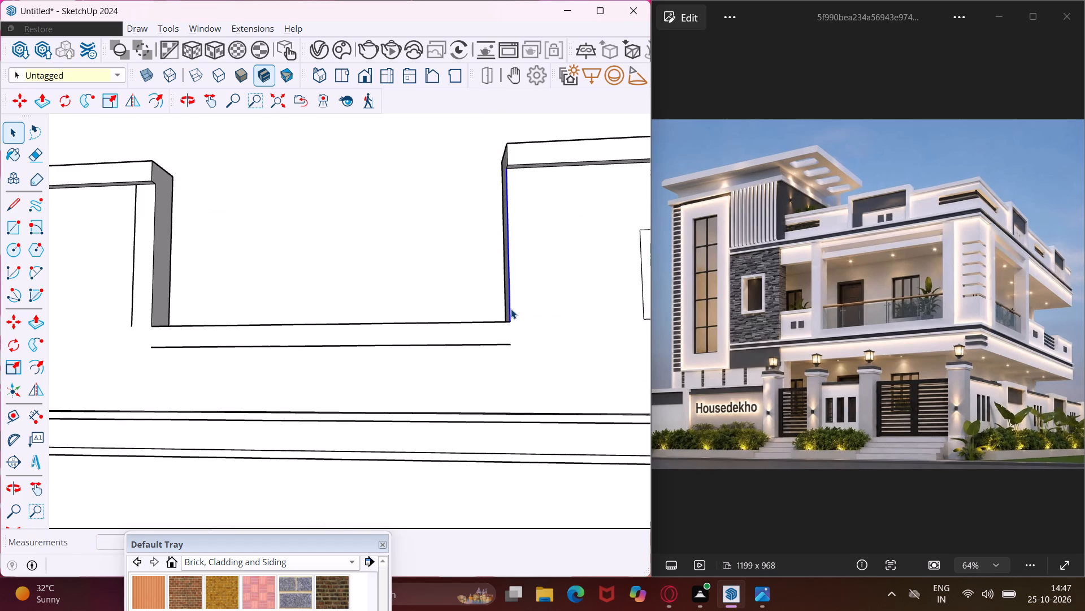
pyautogui.press('m')
pyautogui.click(510, 323)
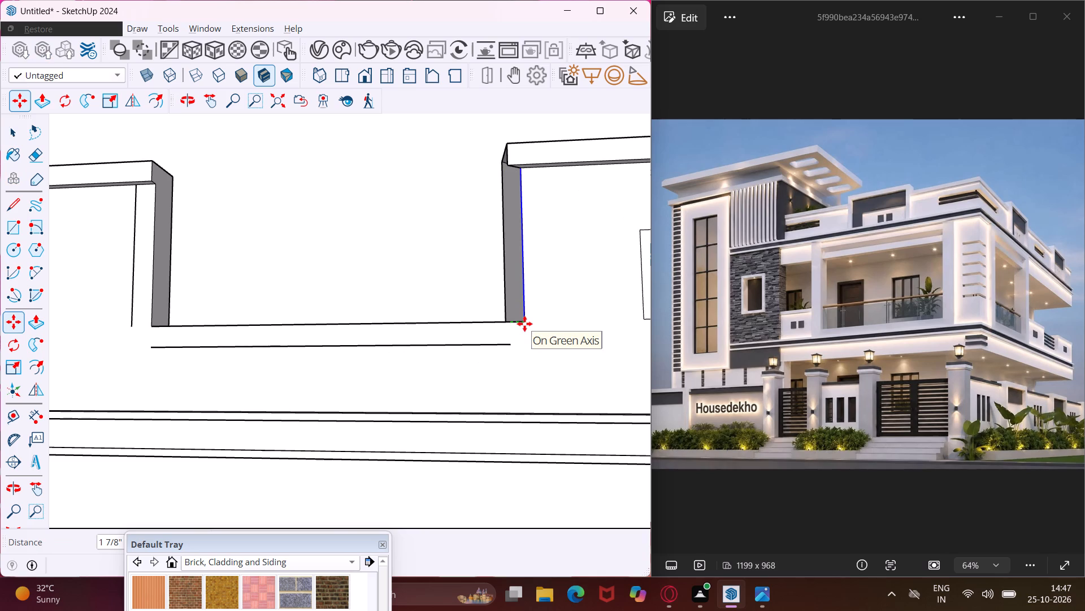
pyautogui.write('3"')
pyautogui.press('Return')
pyautogui.press('Escape')
pyautogui.press('space')
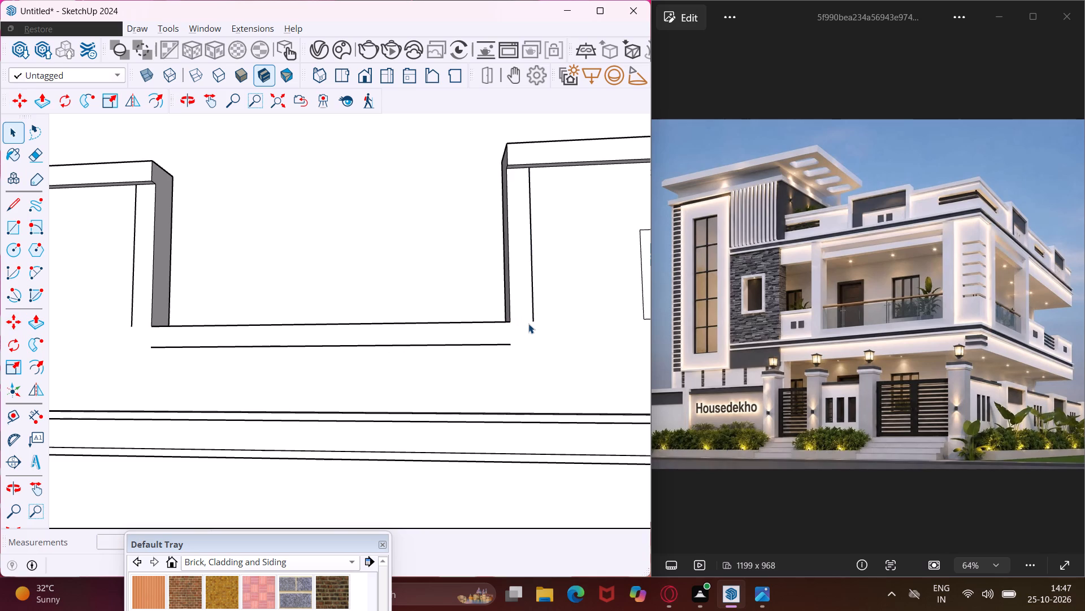
# Draw 3" connecting lines at both lower corners to close the U-shaped border around the side parapet notch.
pyautogui.click(4, 202)
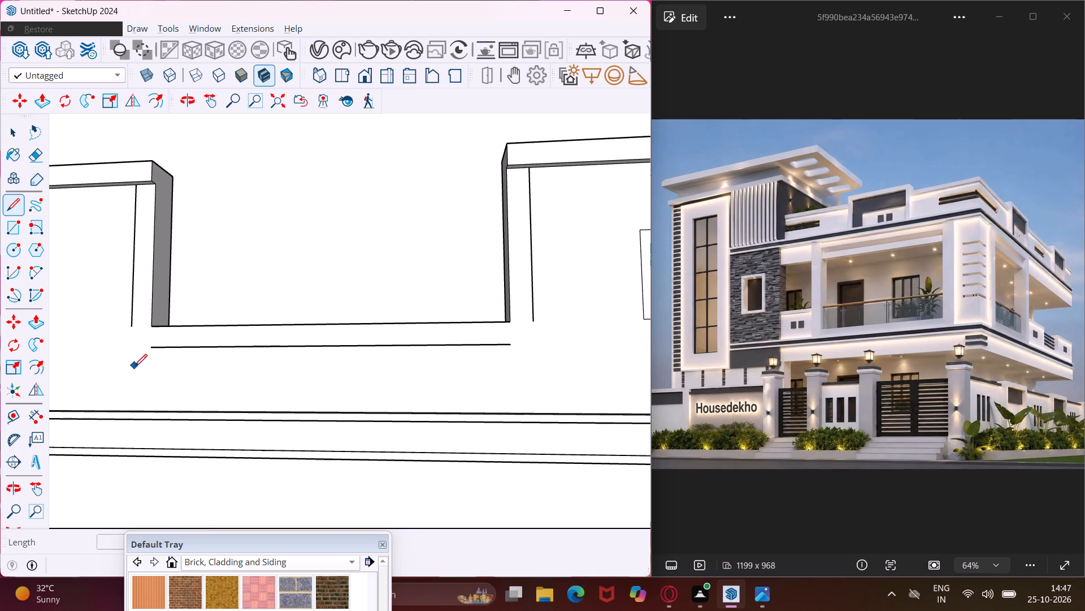
pyautogui.scroll(2, 133, 329)
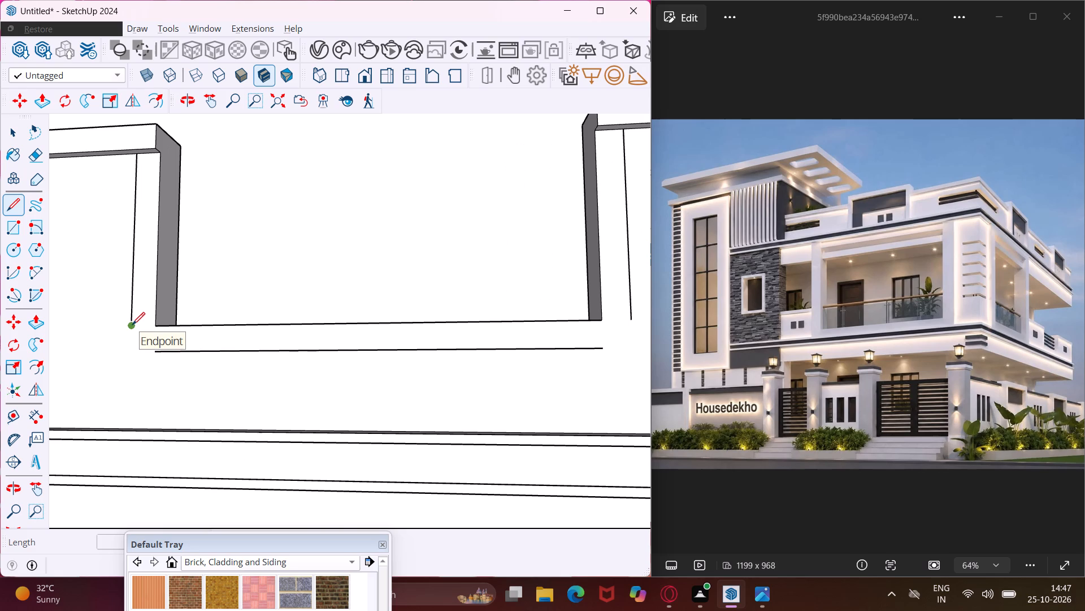
pyautogui.click(132, 325)
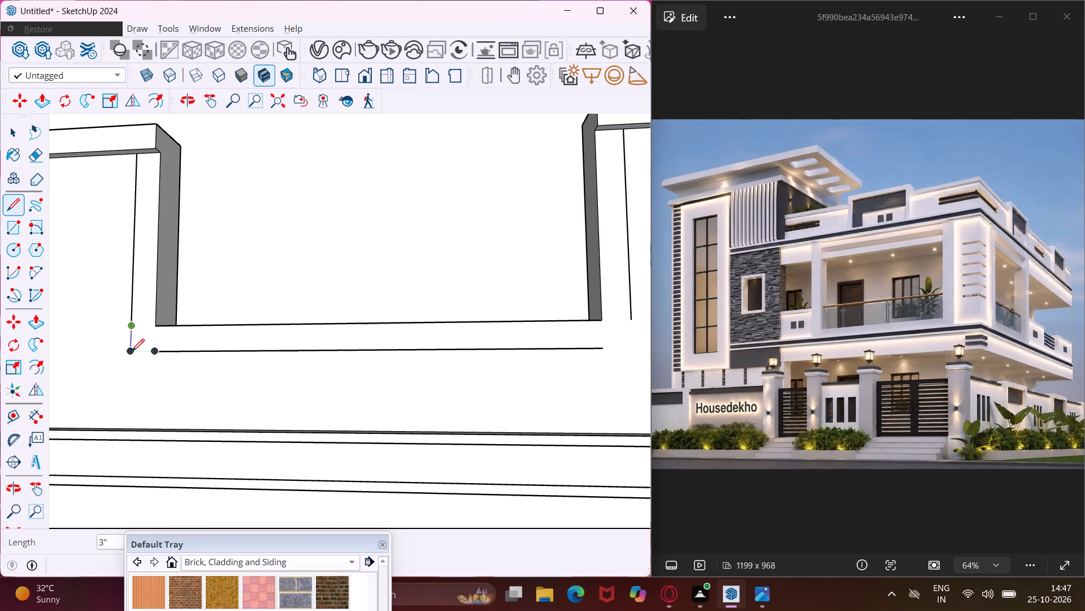
pyautogui.click(132, 351)
pyautogui.click(155, 354)
pyautogui.scroll(-4, 111, 340)
pyautogui.press('Escape')
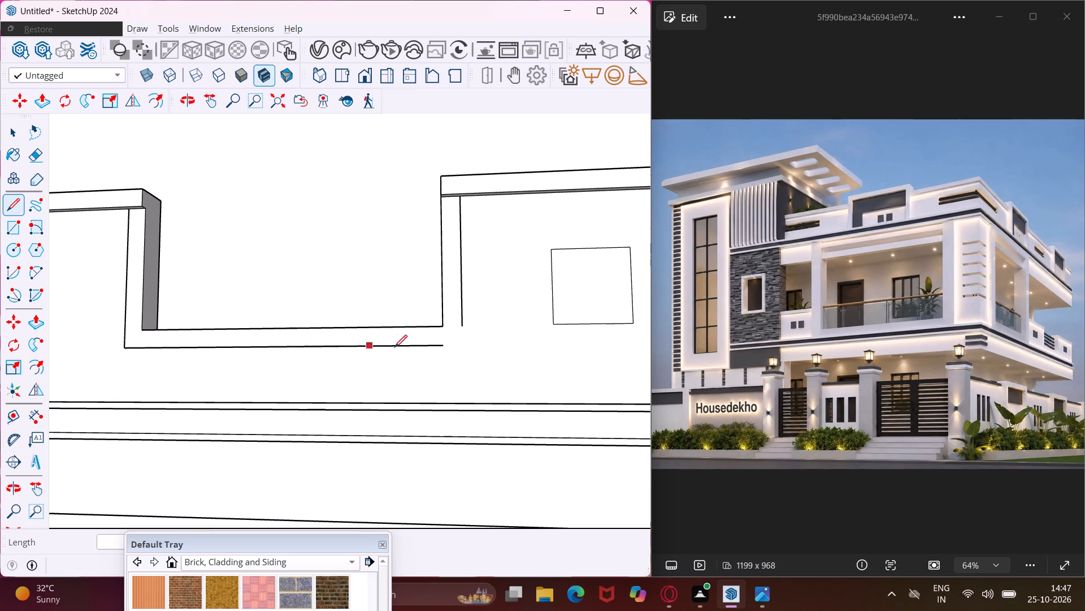
pyautogui.scroll(1, 441, 345)
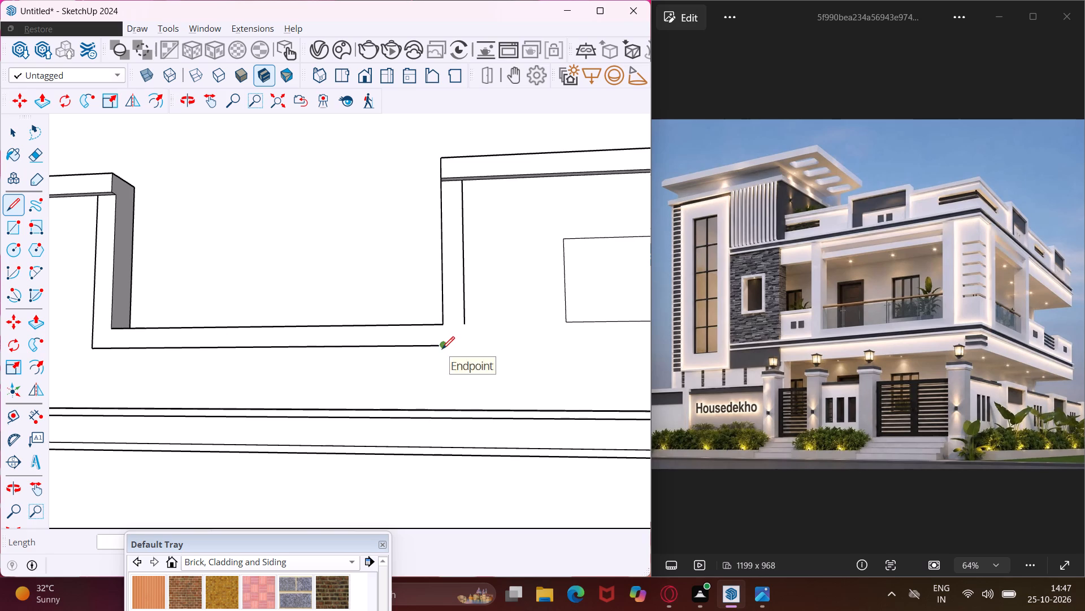
pyautogui.click(442, 349)
pyautogui.click(466, 347)
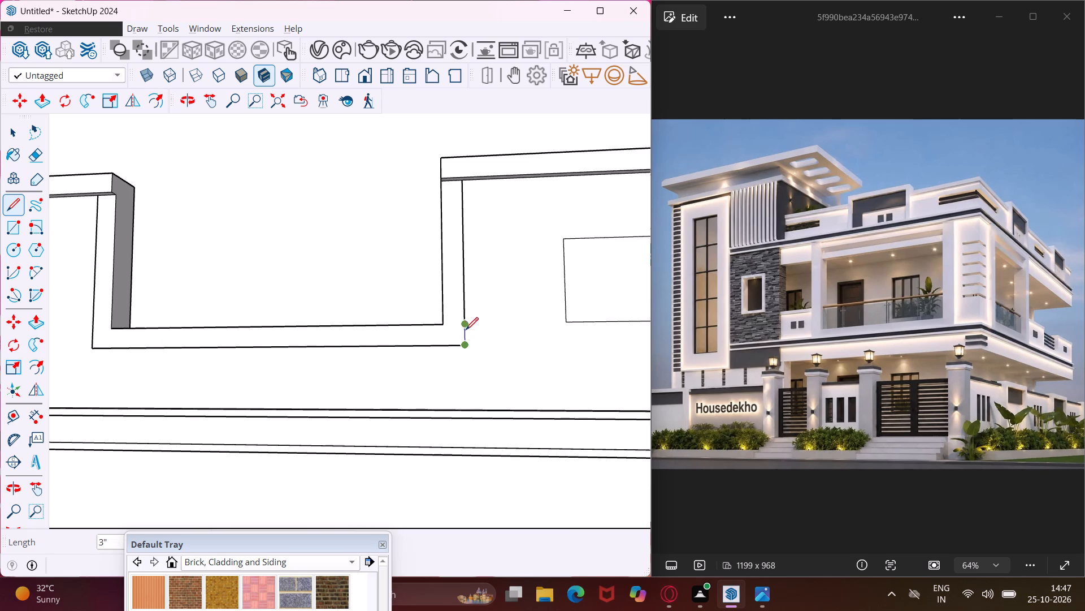
pyautogui.click(466, 326)
pyautogui.press('Escape')
pyautogui.press('space')
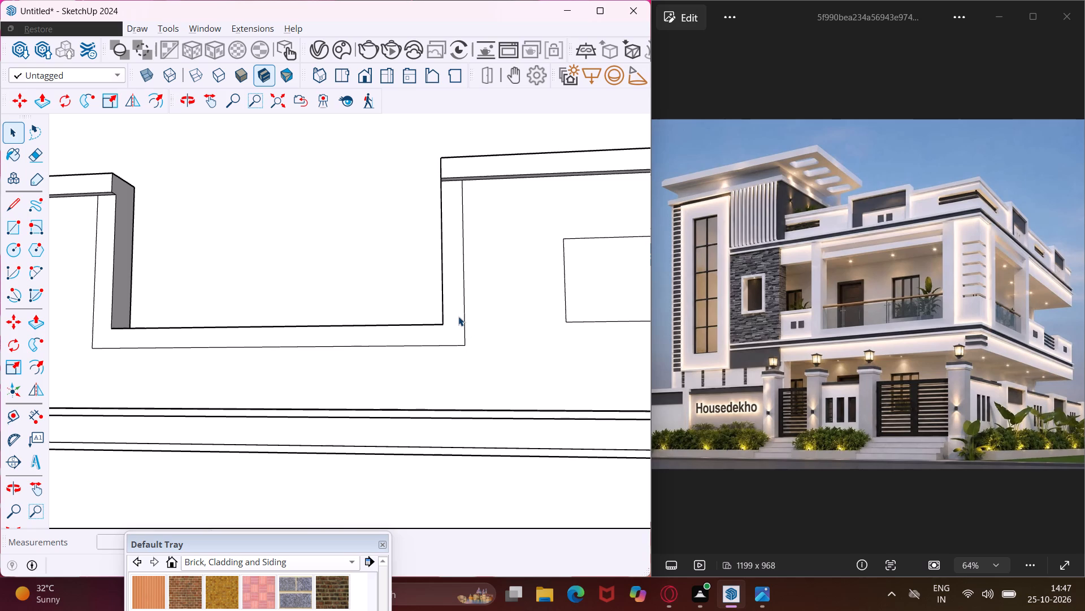
# Extrude the U-shaped notch border 1 3/8" outward, flush with the parapet's top band.
pyautogui.click(458, 209)
pyautogui.press('p')
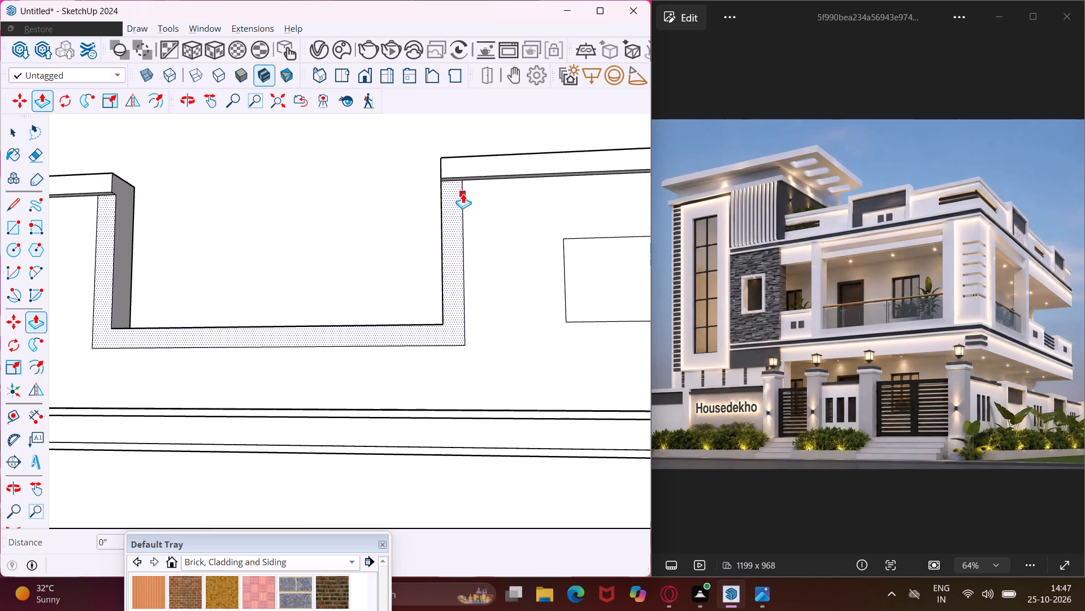
pyautogui.click(461, 192)
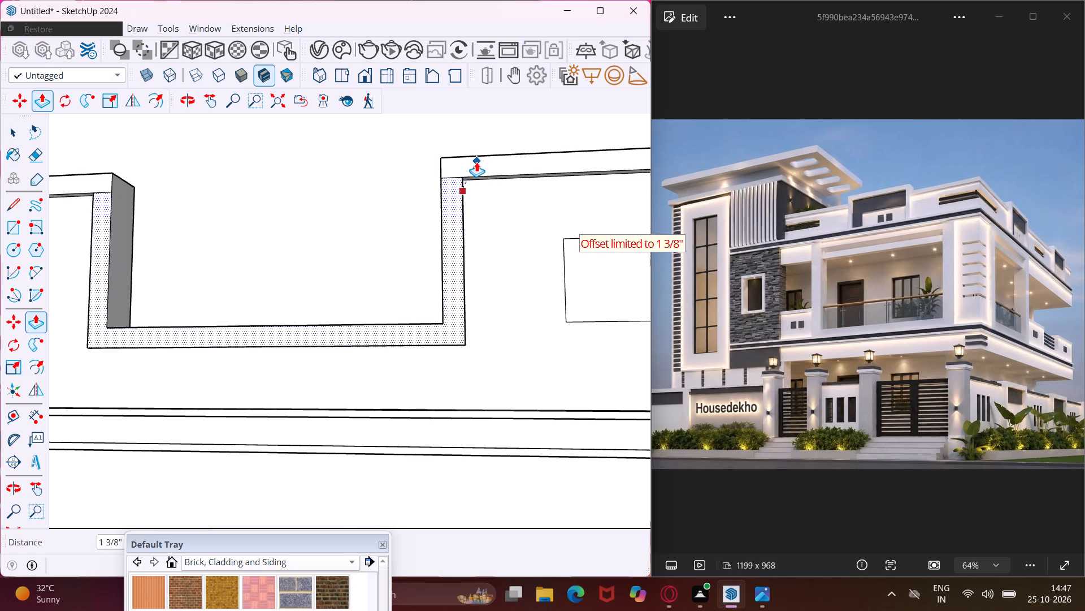
pyautogui.click(476, 162)
pyautogui.press('Escape')
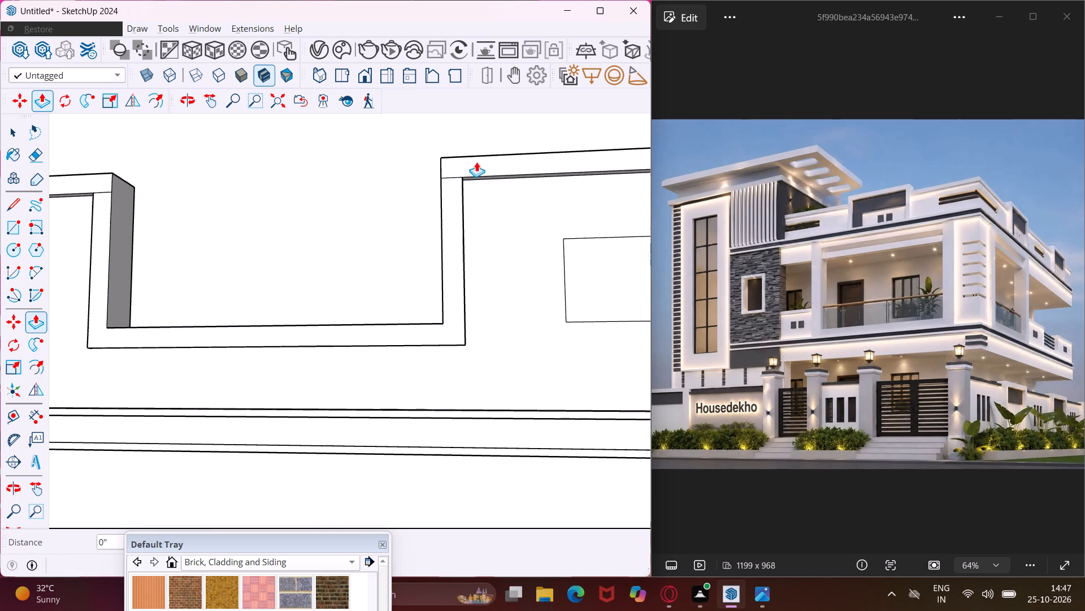
pyautogui.press('space')
# Extrude the squares on both raised sections of the side parapet 1 3/8" outward.
pyautogui.scroll(-5, 453, 194)
pyautogui.click(568, 233)
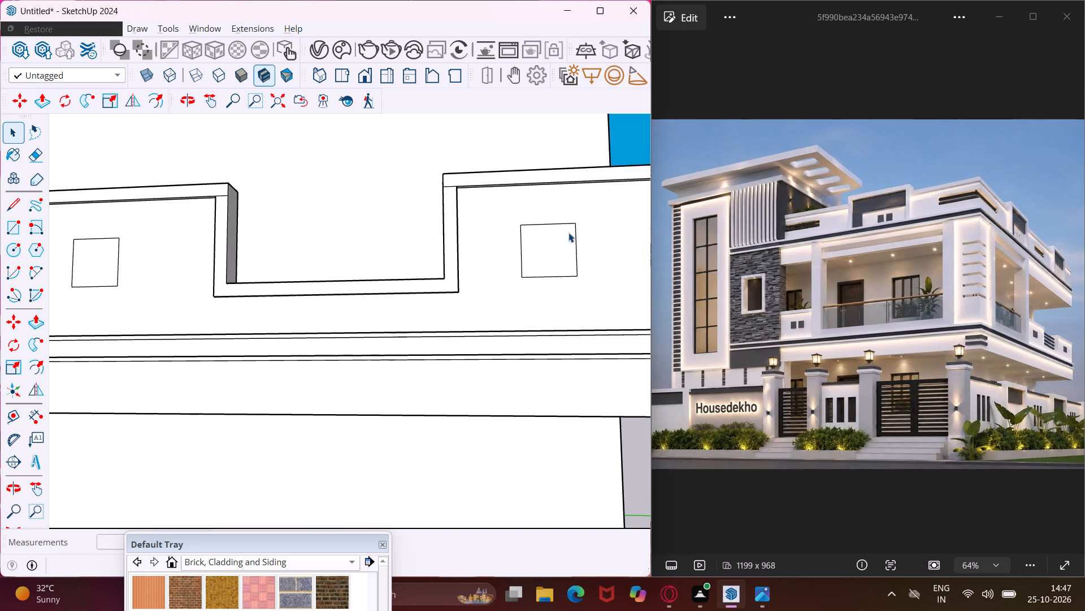
pyautogui.press('p')
pyautogui.click(568, 233)
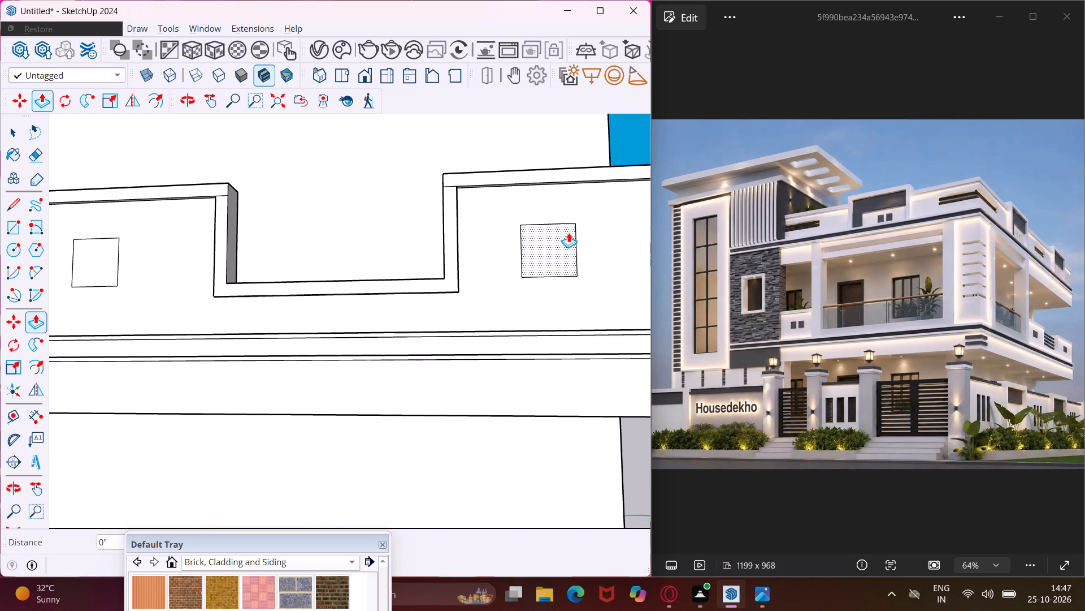
pyautogui.click(451, 217)
pyautogui.moveTo(547, 250); pyautogui.dragTo(636, 311, button='middle')
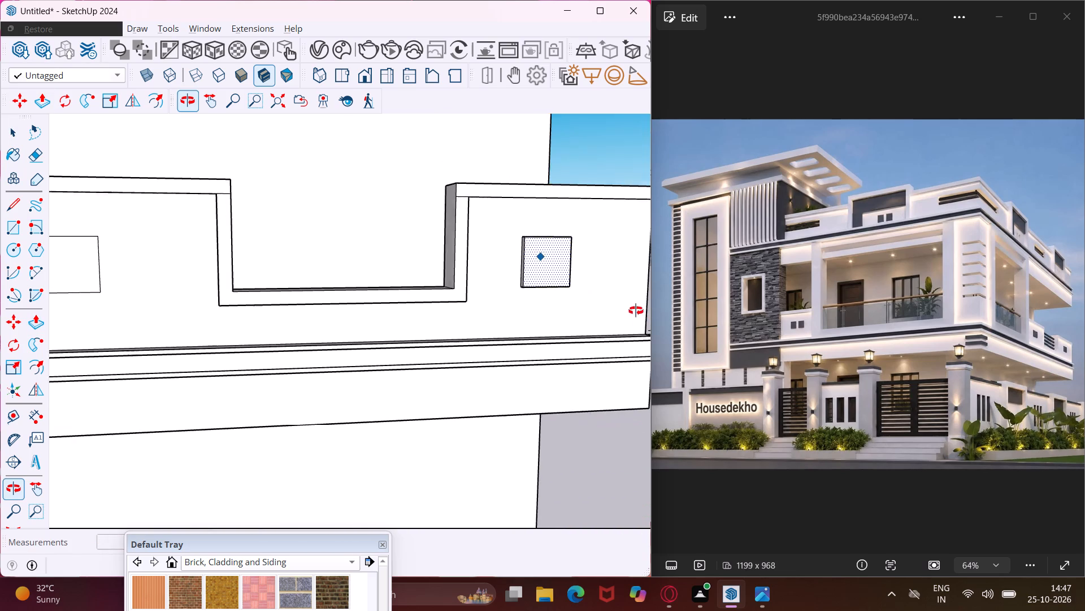
pyautogui.moveTo(636, 311); pyautogui.dragTo(641, 315, button='middle')
pyautogui.press('Escape')
pyautogui.doubleClick(83, 272)
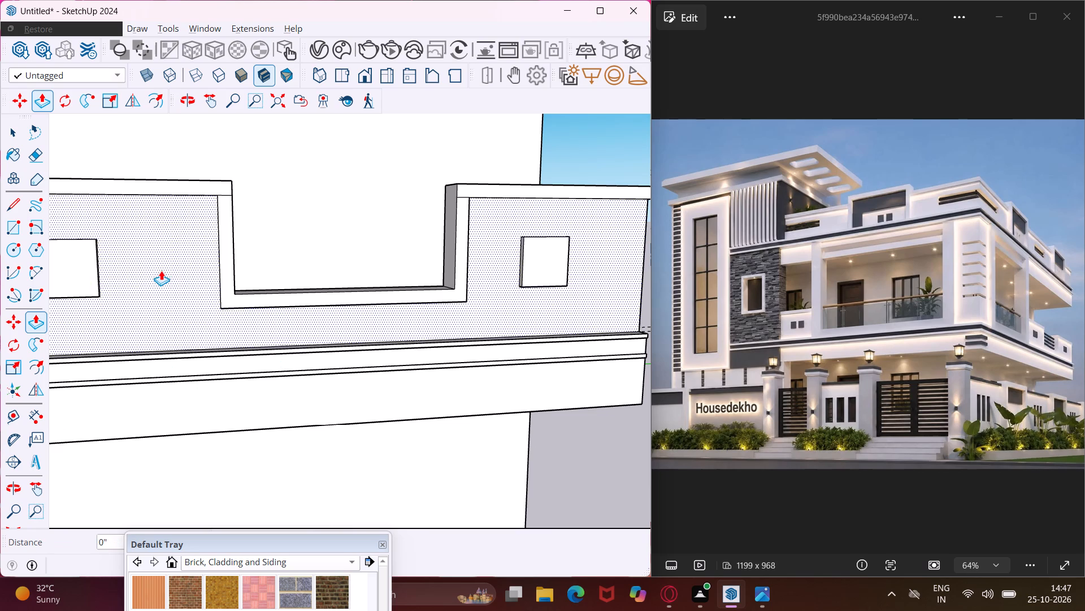
# Extrude the square farther from the balcony post on the front first-floor parapet by the same 1 3/8".
pyautogui.scroll(-7, 173, 263)
pyautogui.moveTo(144, 291); pyautogui.dragTo(407, 335, button='middle')
pyautogui.scroll(-5, 410, 320)
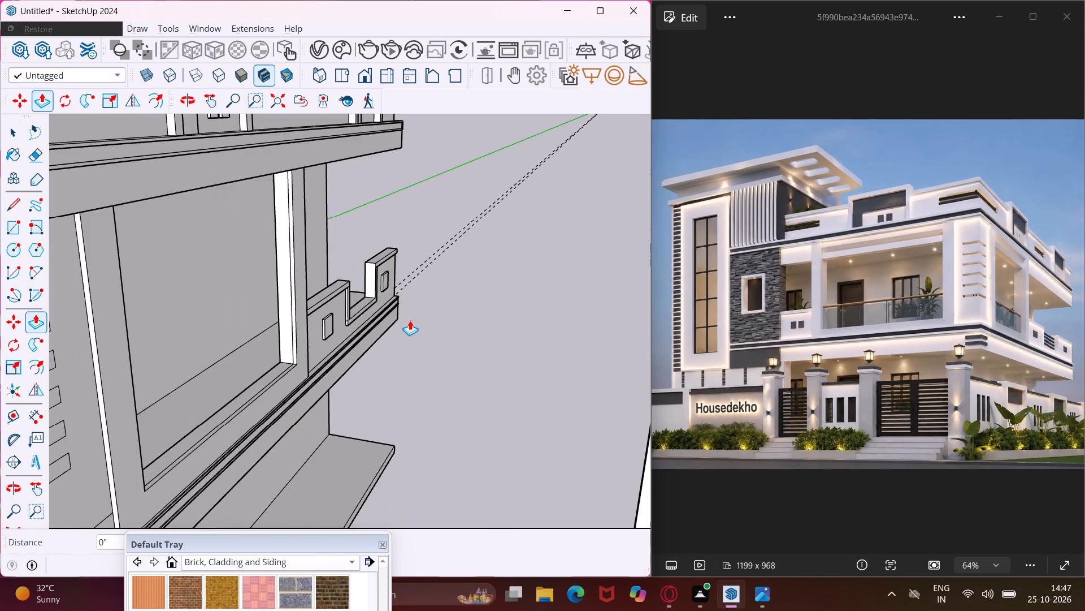
pyautogui.scroll(-11, 410, 320)
pyautogui.scroll(5, 140, 358)
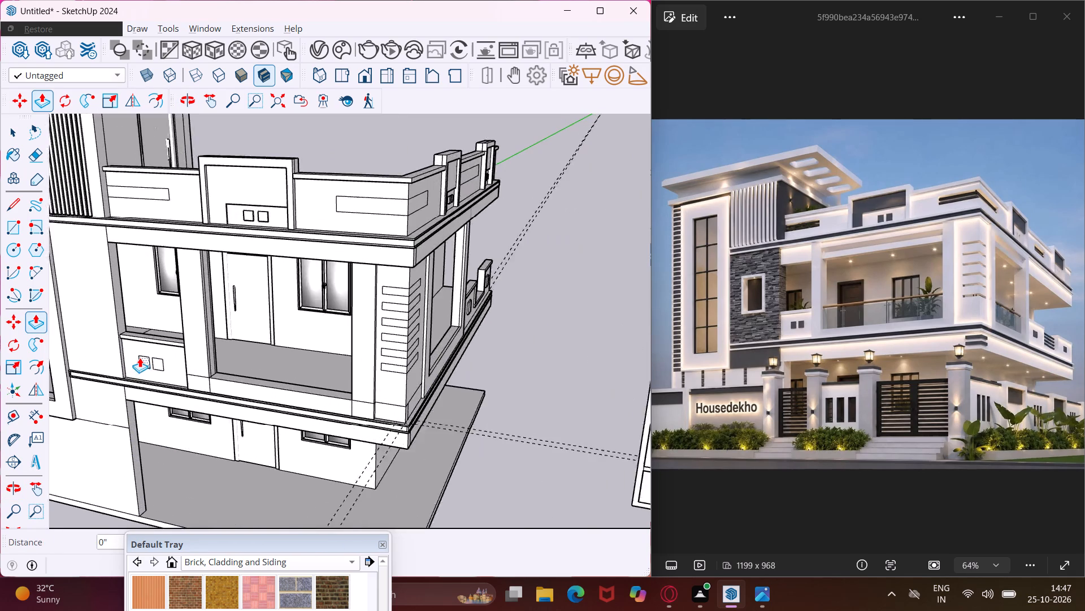
pyautogui.scroll(17, 140, 358)
pyautogui.doubleClick(146, 375)
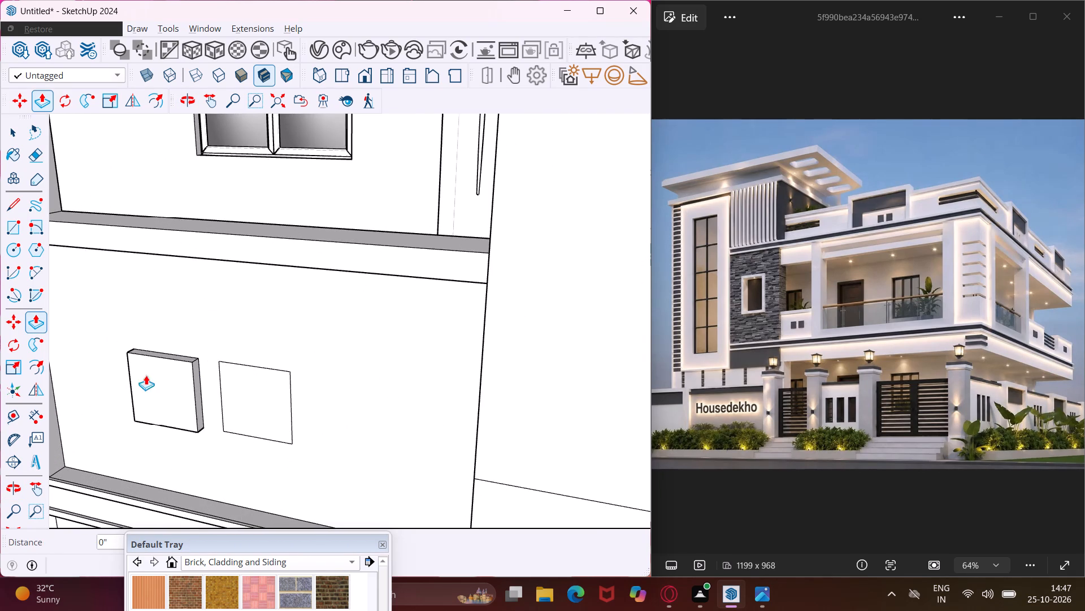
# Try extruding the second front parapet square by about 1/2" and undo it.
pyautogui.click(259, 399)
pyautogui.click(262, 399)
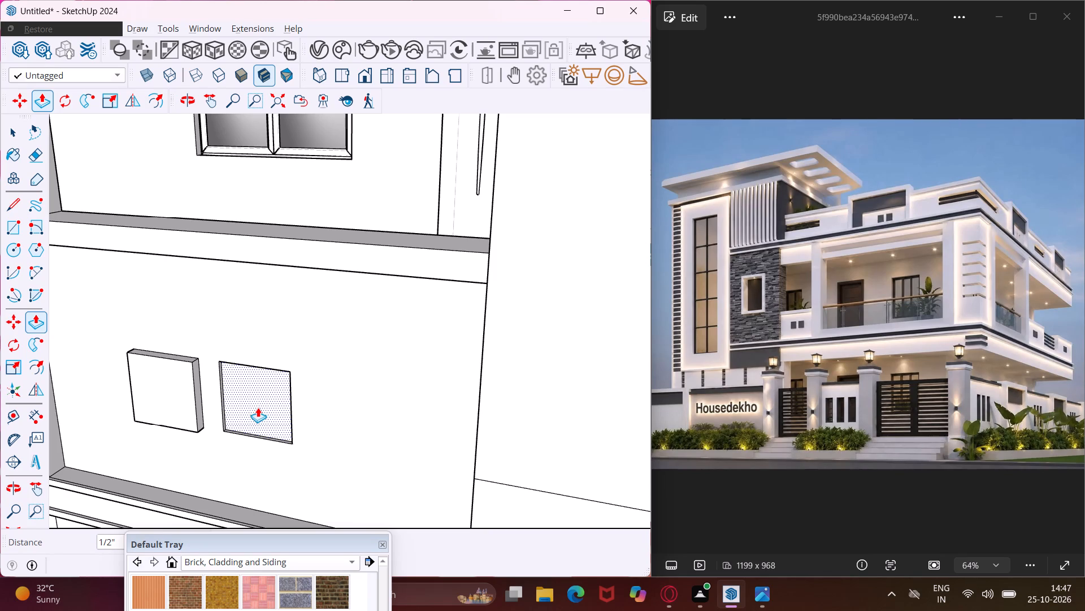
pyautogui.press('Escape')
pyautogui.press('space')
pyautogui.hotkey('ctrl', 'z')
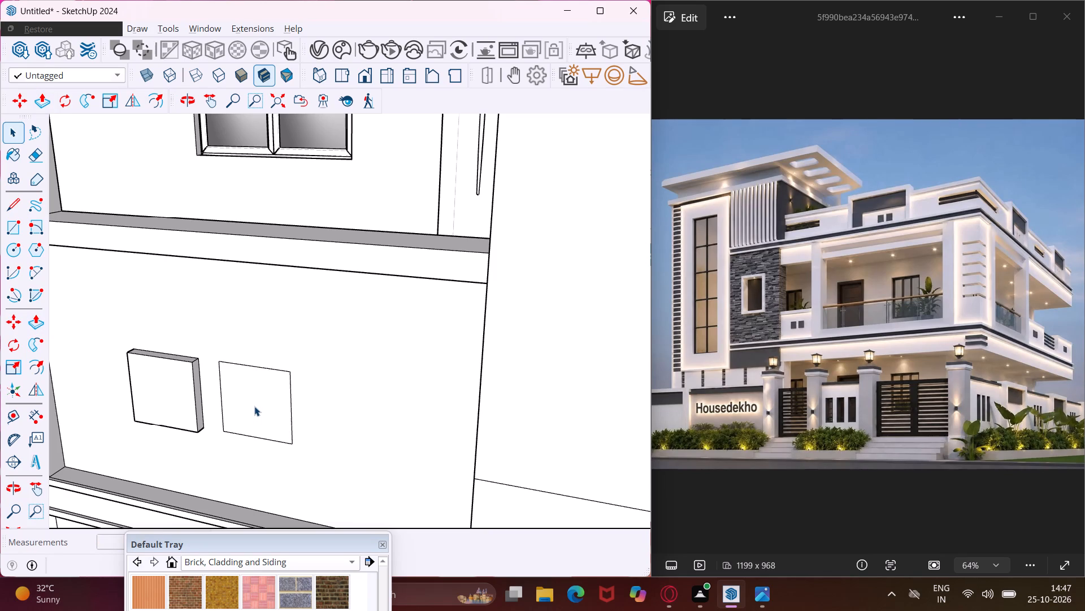
# Extrude the second front parapet square 1 3/8" outward to match the first one.
pyautogui.click(254, 406)
pyautogui.click(253, 402)
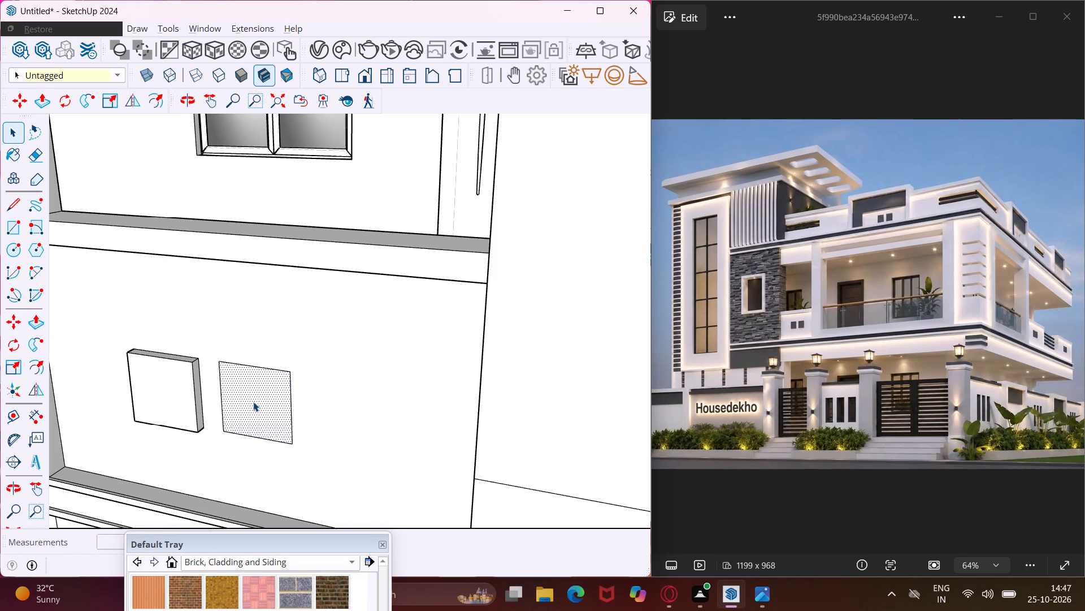
pyautogui.press('p')
pyautogui.click(253, 402)
pyautogui.click(167, 373)
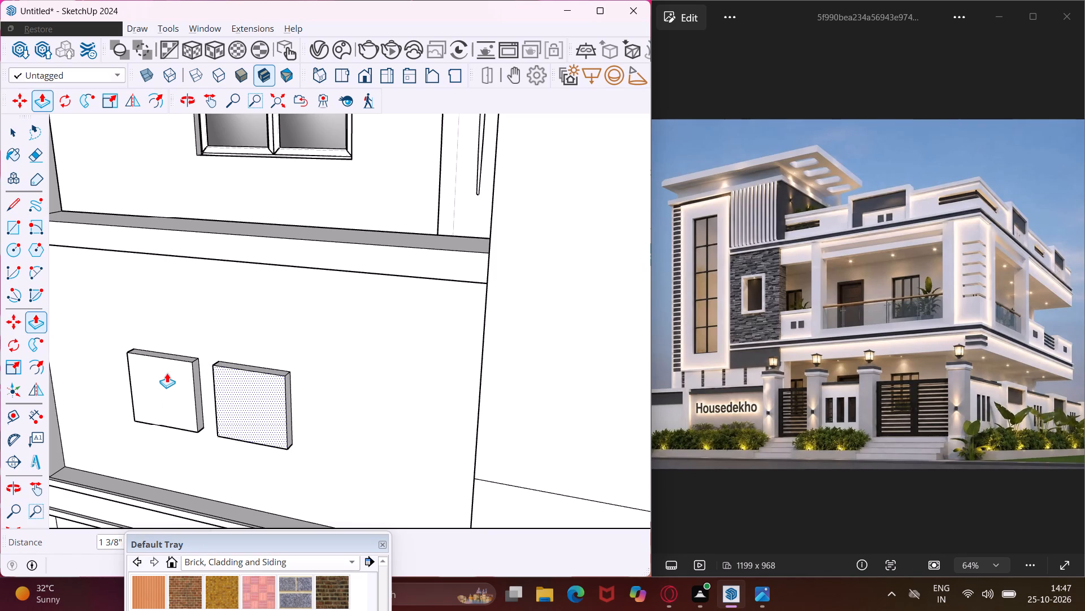
pyautogui.press('Escape')
pyautogui.press('space')
# Draw an upright rectangle for a window on the blank first-floor front wall between the tower and the balcony.
pyautogui.scroll(-13, 236, 341)
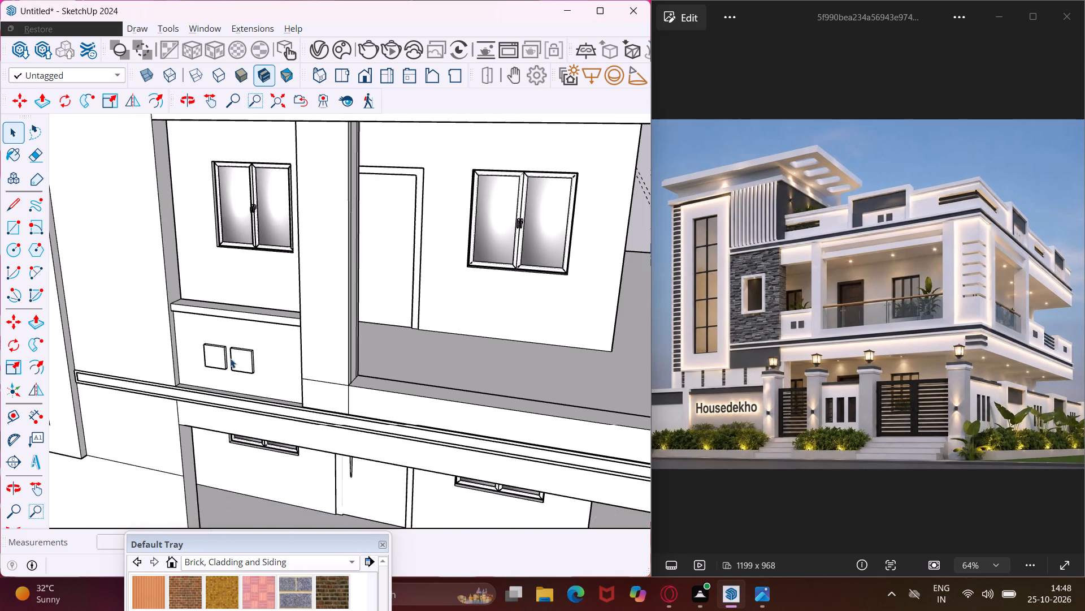
pyautogui.moveTo(228, 358); pyautogui.dragTo(345, 376, button='middle')
pyautogui.scroll(1, 345, 376)
pyautogui.scroll(-2, 345, 376)
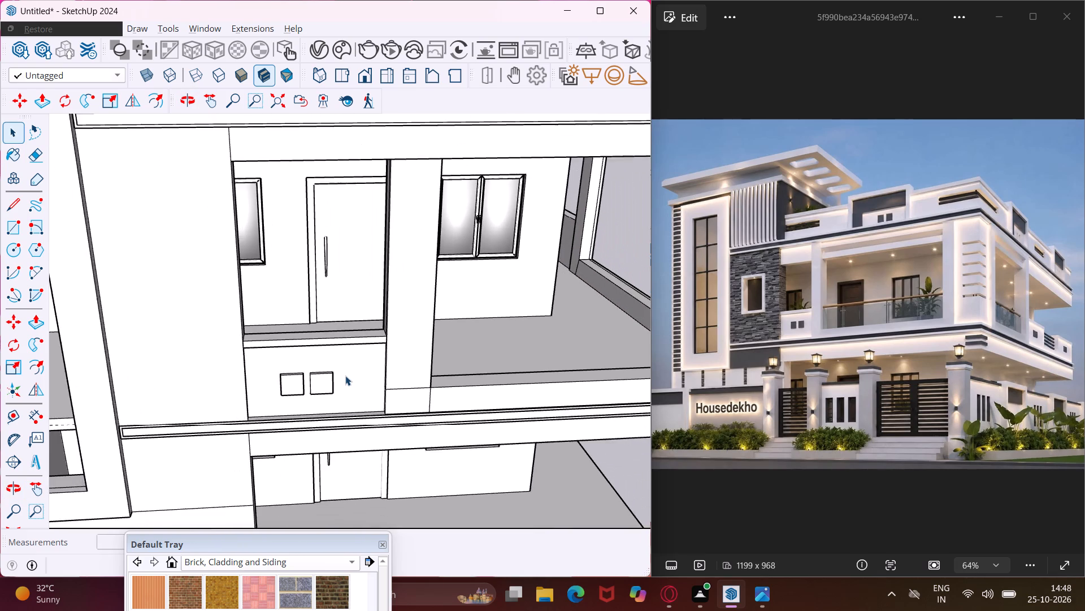
pyautogui.scroll(-6, 345, 376)
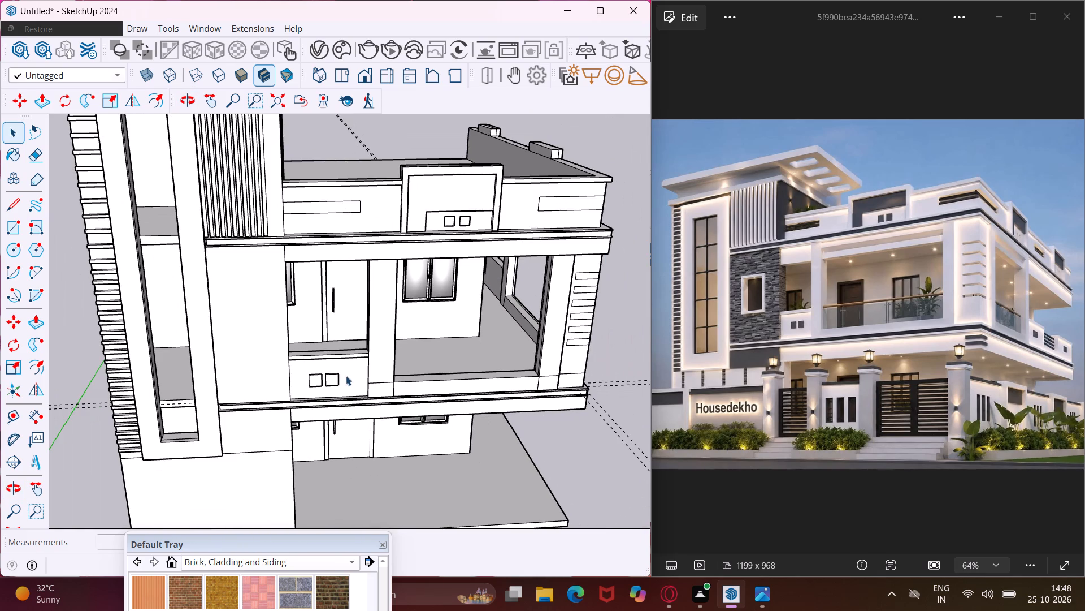
pyautogui.scroll(-3, 346, 376)
pyautogui.moveTo(418, 346); pyautogui.dragTo(408, 294, button='middle')
pyautogui.scroll(3, 408, 294)
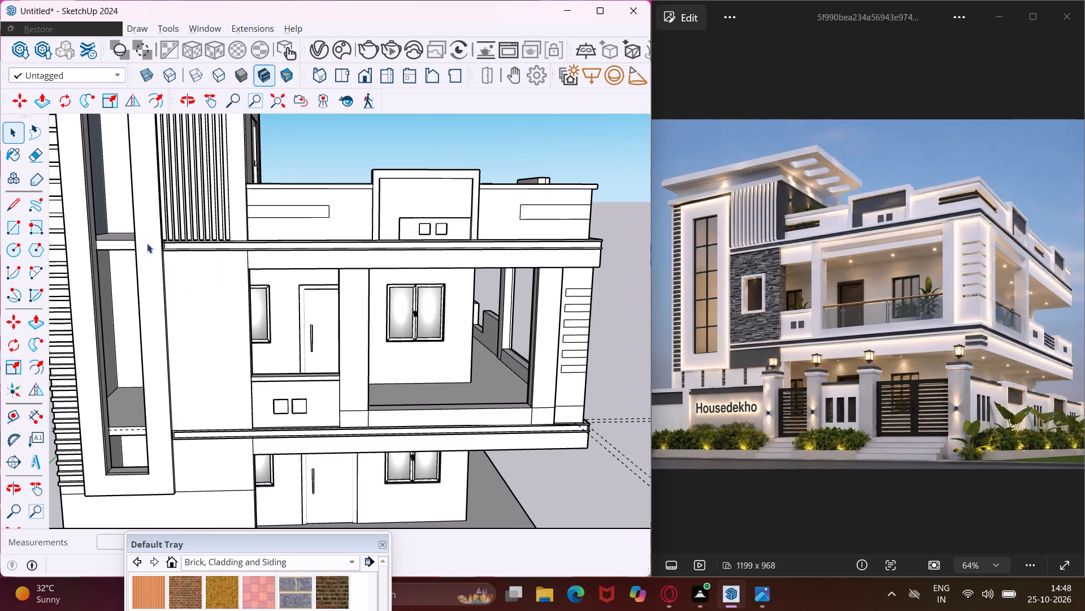
pyautogui.click(20, 233)
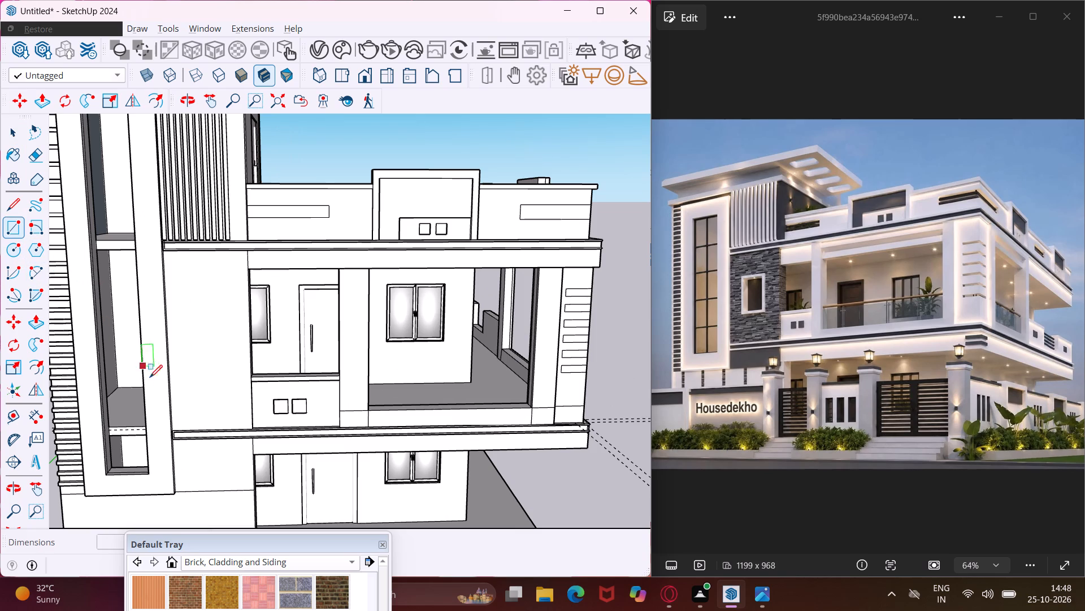
pyautogui.moveTo(164, 392); pyautogui.dragTo(173, 355, button='middle')
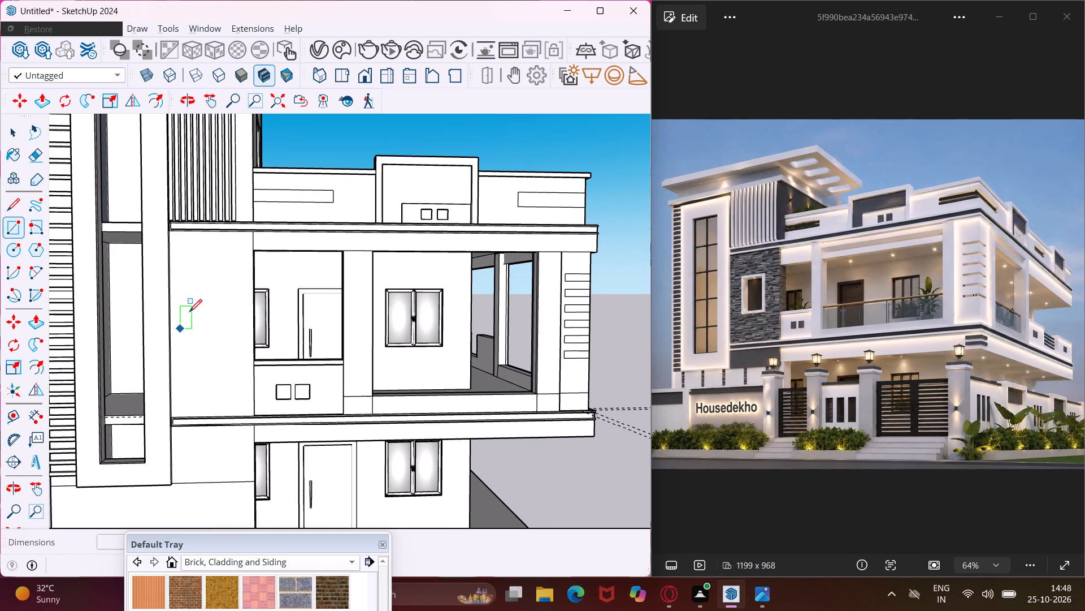
pyautogui.click(187, 268)
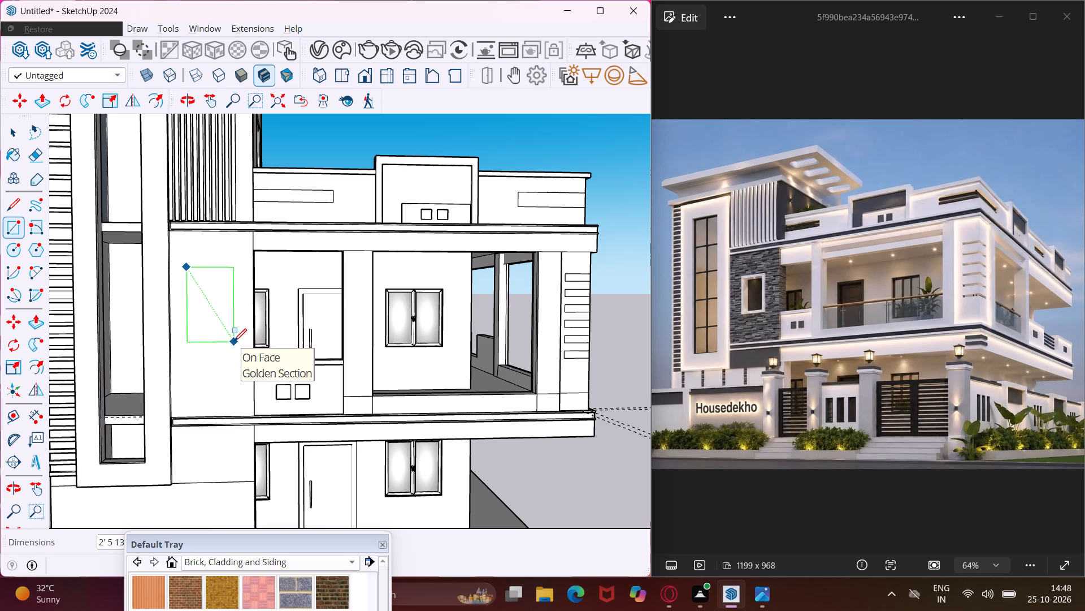
pyautogui.press('Escape')
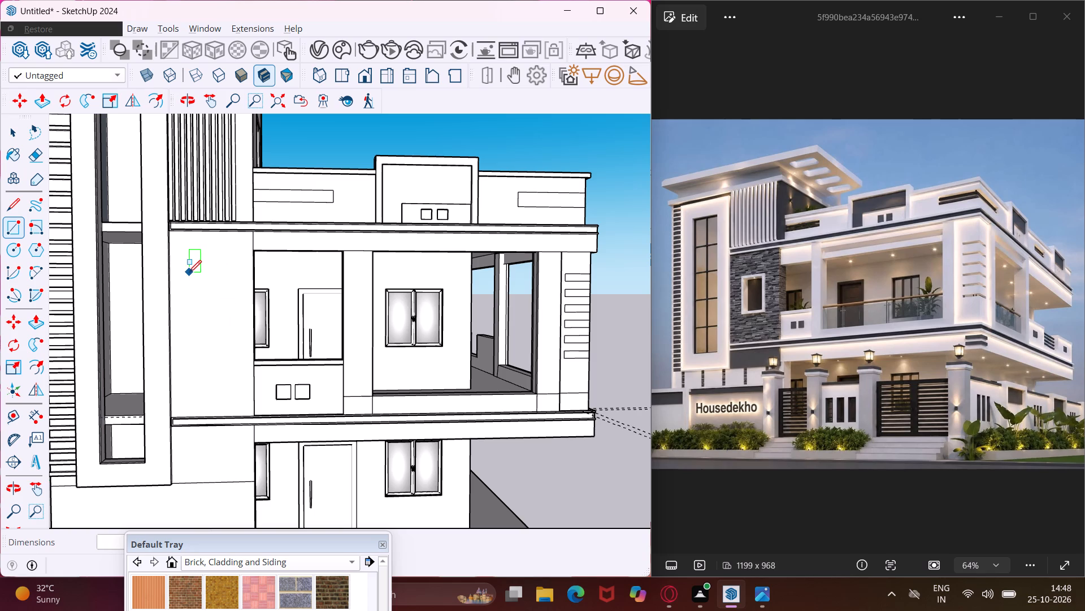
pyautogui.click(189, 273)
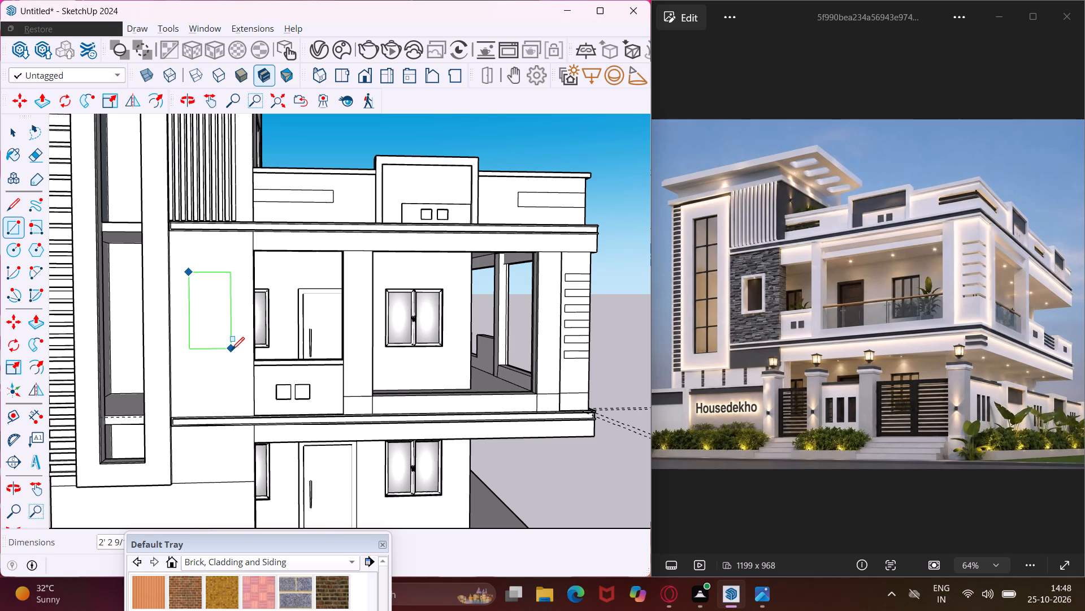
pyautogui.click(235, 350)
pyautogui.press('Escape')
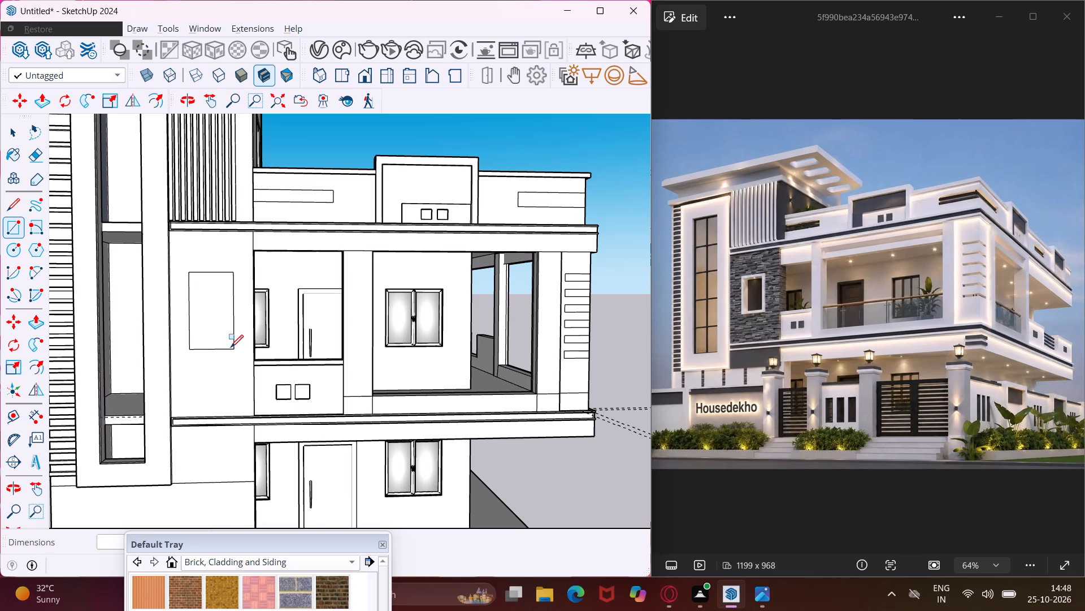
# Push the window rectangle 9" inward through the wall to cut an opening.
pyautogui.press('space')
pyautogui.click(214, 325)
pyautogui.press('p')
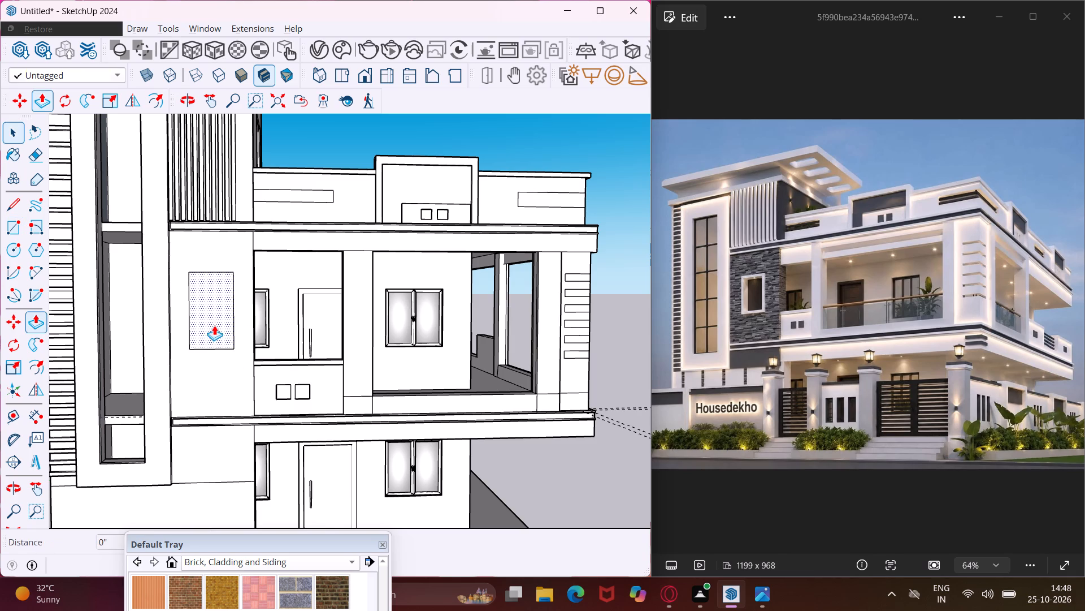
pyautogui.click(214, 325)
pyautogui.click(214, 312)
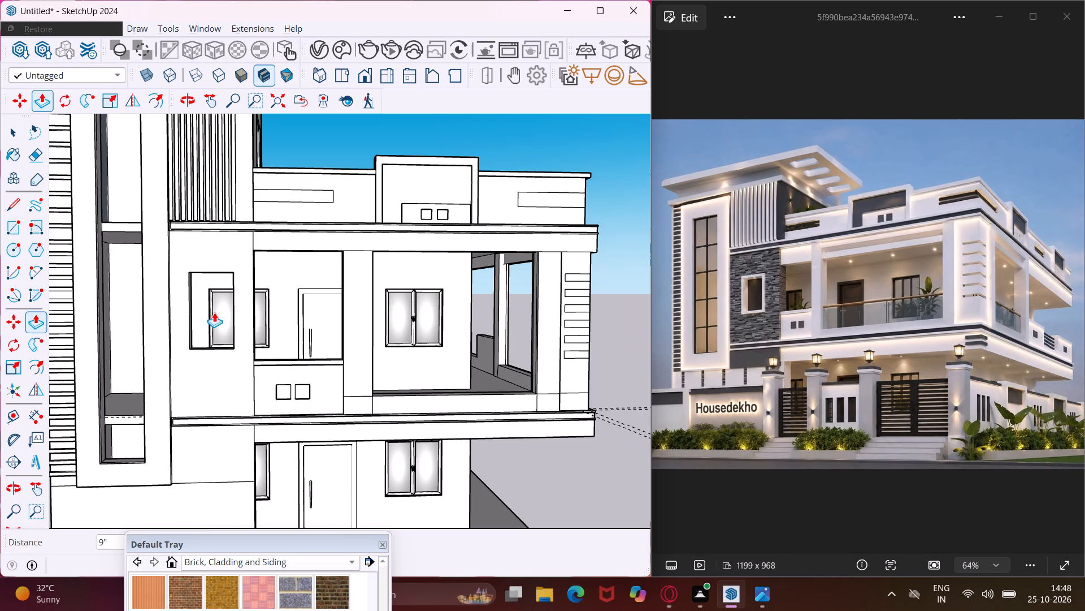
pyautogui.press('Escape')
pyautogui.press('space')
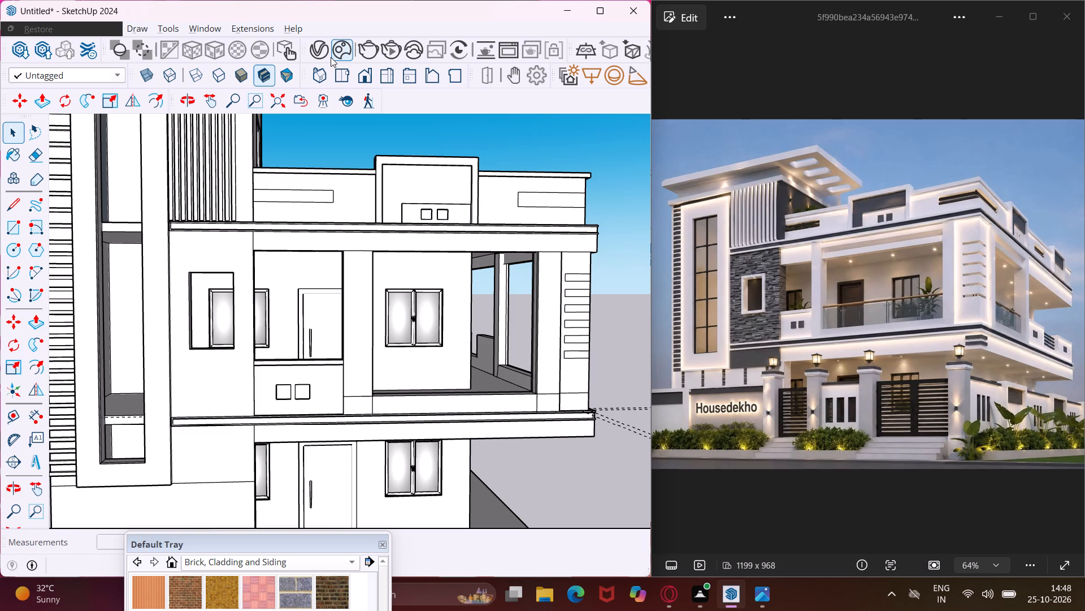
# Search the downloaded assets in the Chaos Cosmos Browser for "window".
pyautogui.click(331, 57)
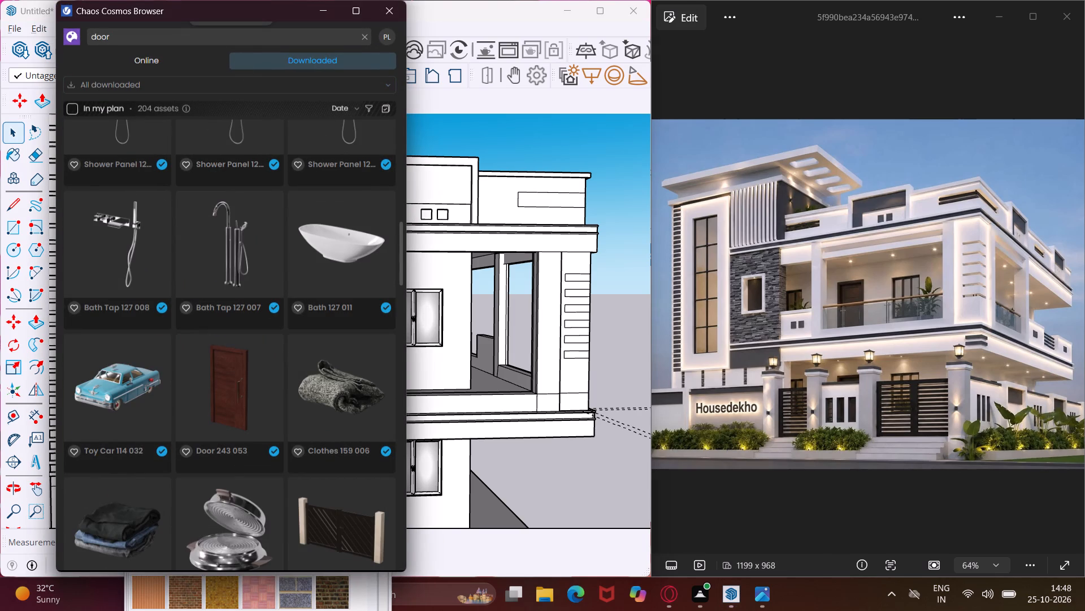
pyautogui.click(236, 33)
pyautogui.press('BackSpace')
pyautogui.press('BackSpace')
pyautogui.press('BackSpace')
pyautogui.press('BackSpace')
pyautogui.press('BackSpace')
pyautogui.press('BackSpace')
pyautogui.press('BackSpace')
pyautogui.press('BackSpace')
pyautogui.press('BackSpace')
pyautogui.press('BackSpace')
pyautogui.press('BackSpace')
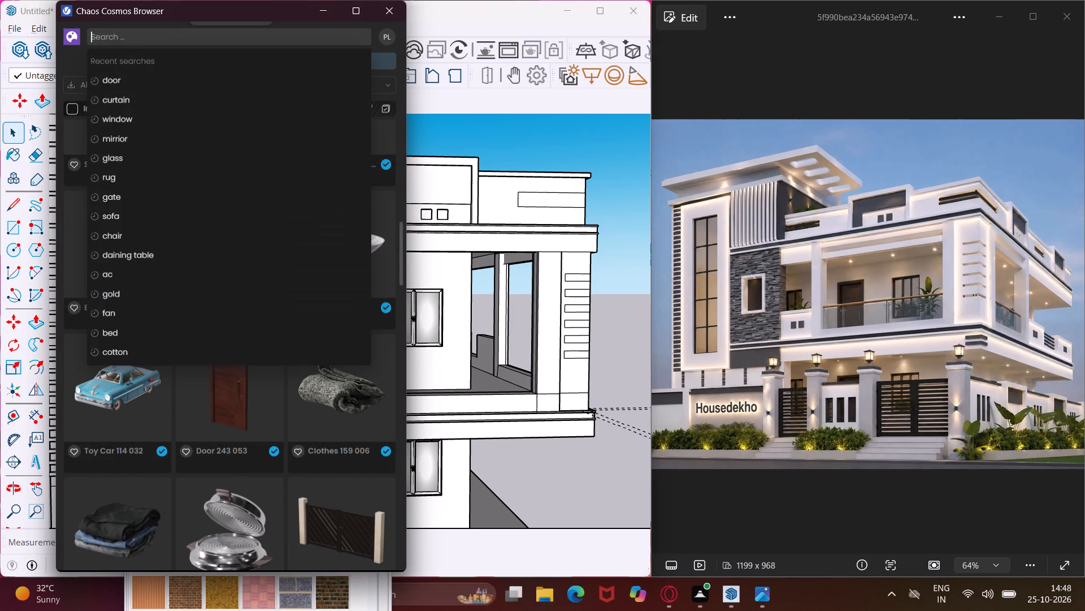
pyautogui.click(119, 123)
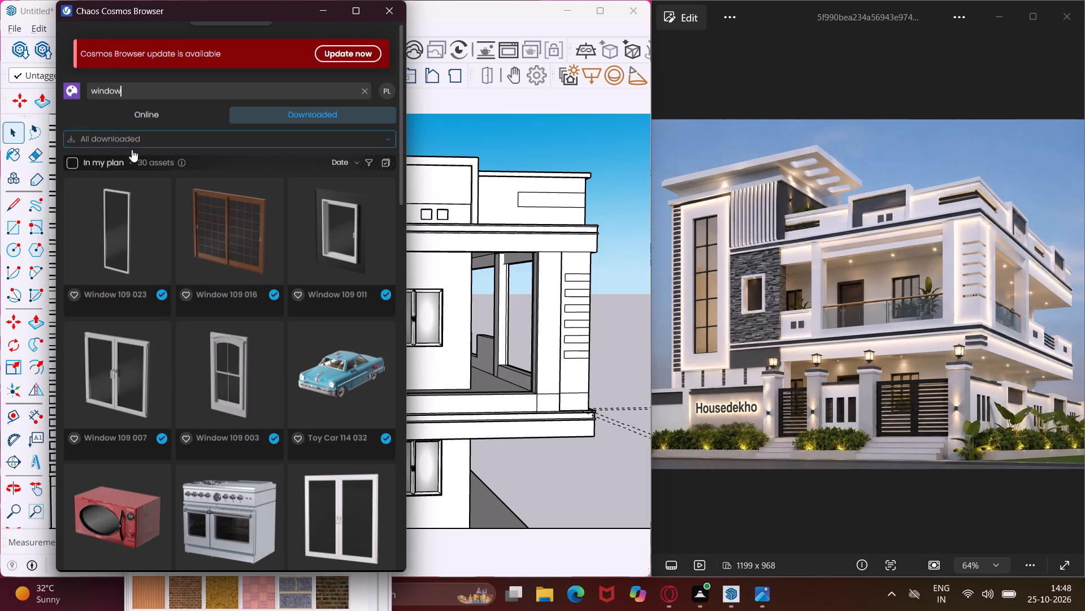
# Import the single-pane Window 46-05 and place it temporarily in front of the large first-floor balcony opening.
pyautogui.scroll(-1, 166, 322)
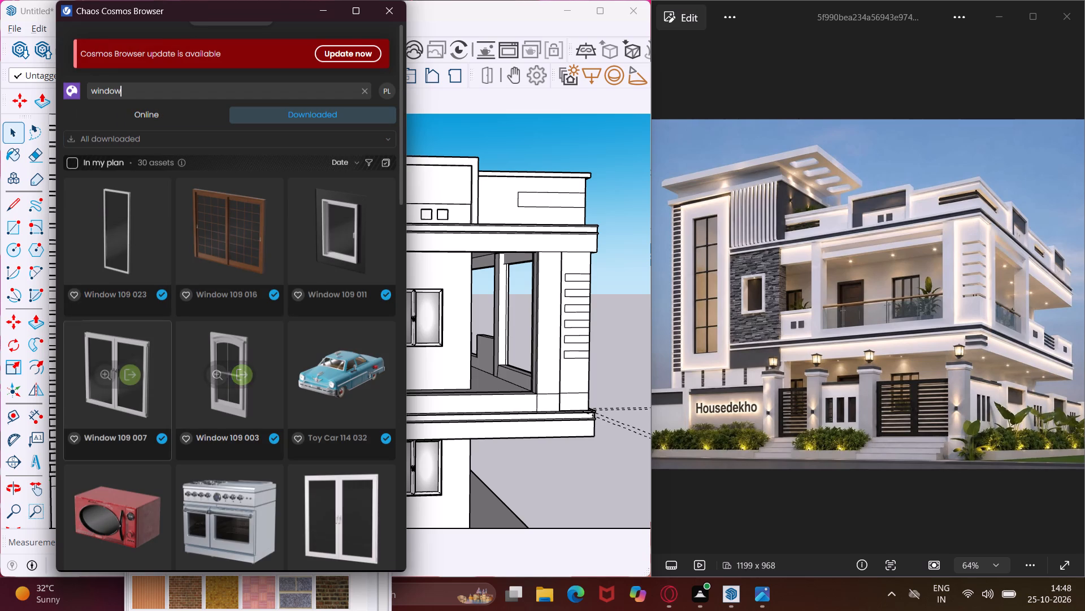
pyautogui.scroll(-3, 166, 322)
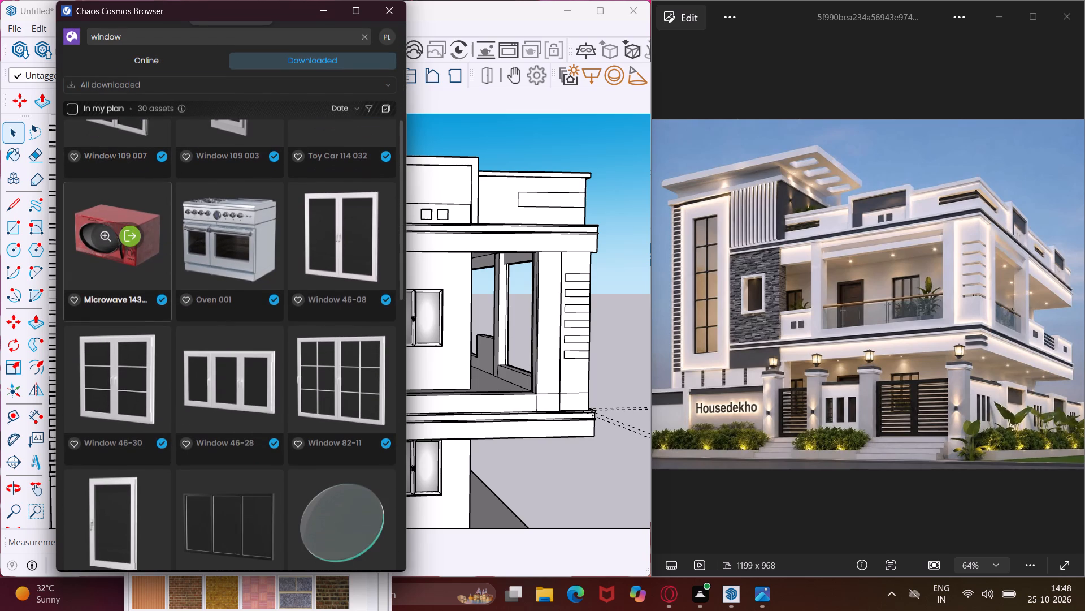
pyautogui.scroll(-6, 164, 322)
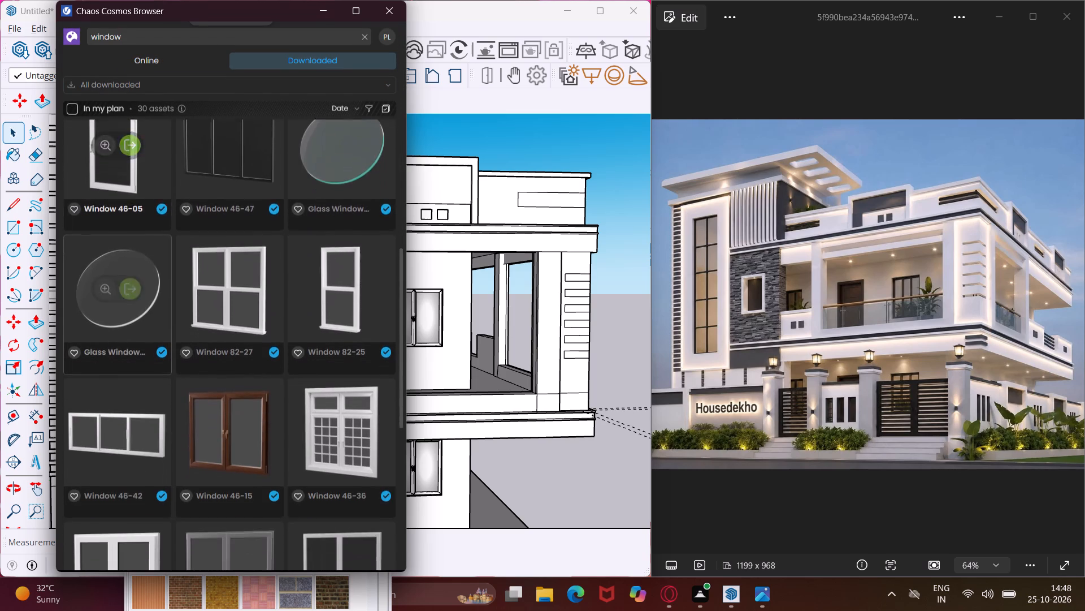
pyautogui.scroll(-8, 164, 322)
pyautogui.scroll(1, 164, 322)
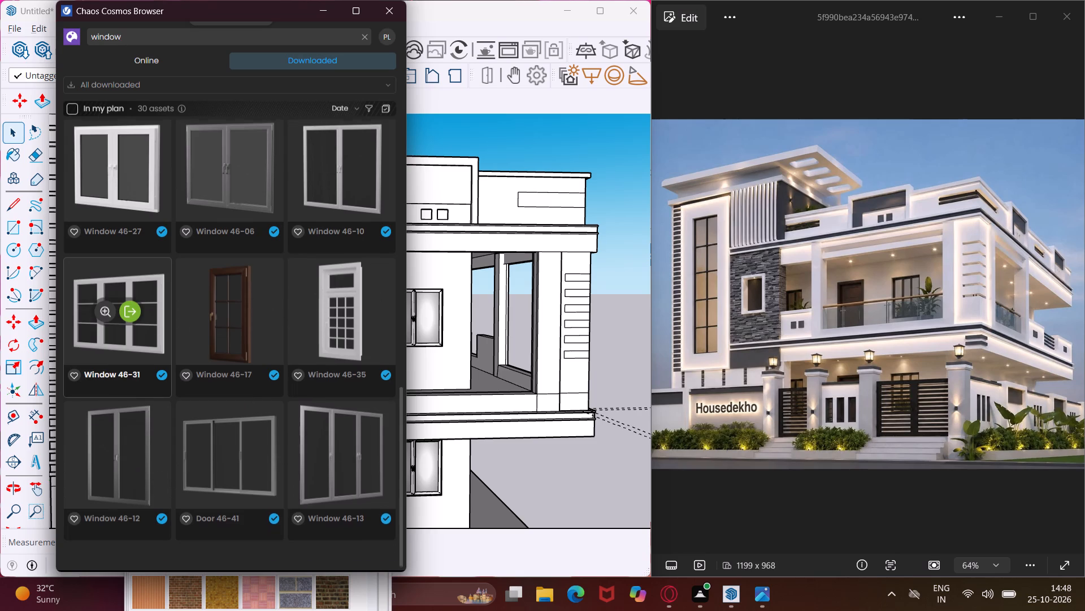
pyautogui.scroll(8, 164, 322)
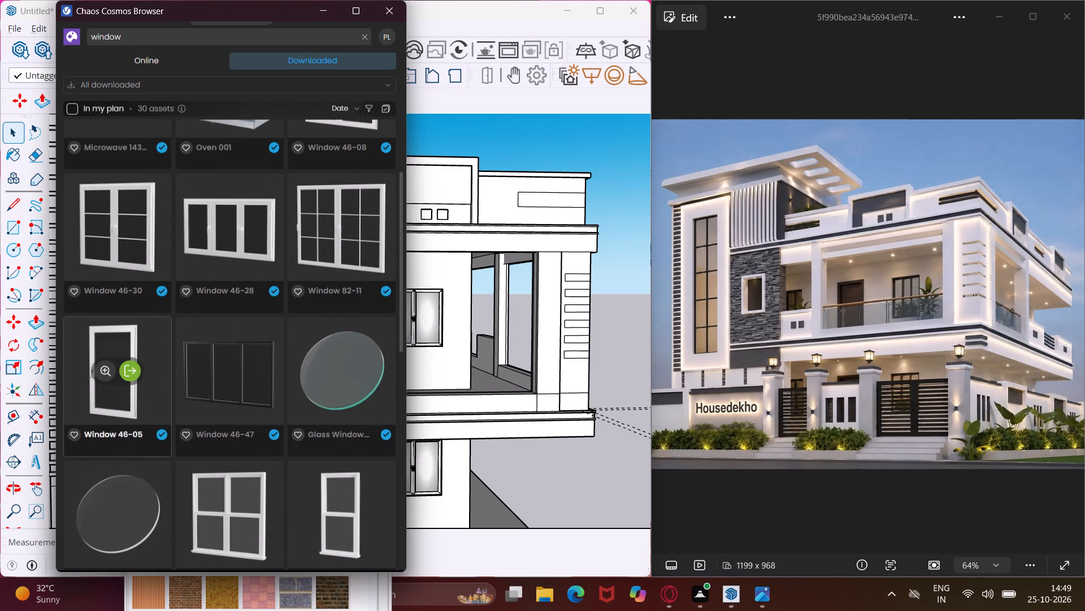
pyautogui.click(123, 373)
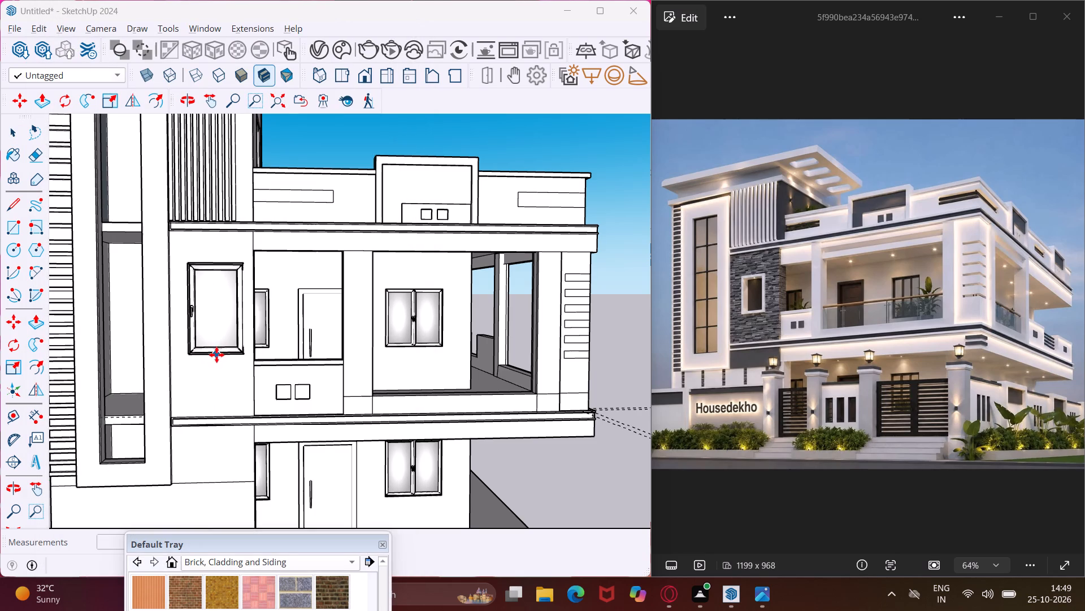
pyautogui.moveTo(216, 354); pyautogui.dragTo(103, 432, button='middle')
pyautogui.click(413, 430)
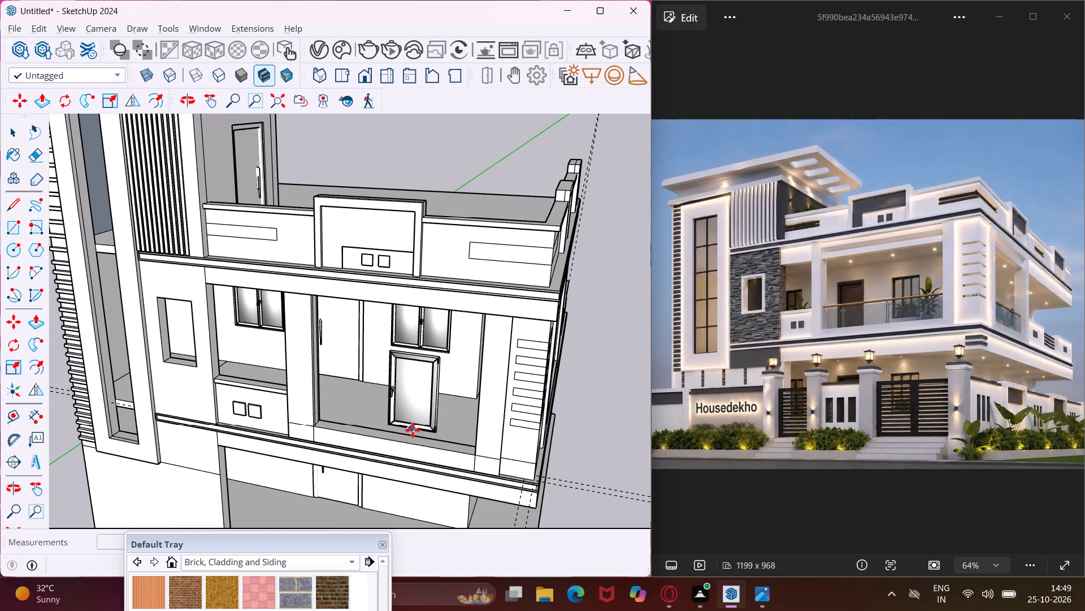
pyautogui.press('Escape')
pyautogui.press('space')
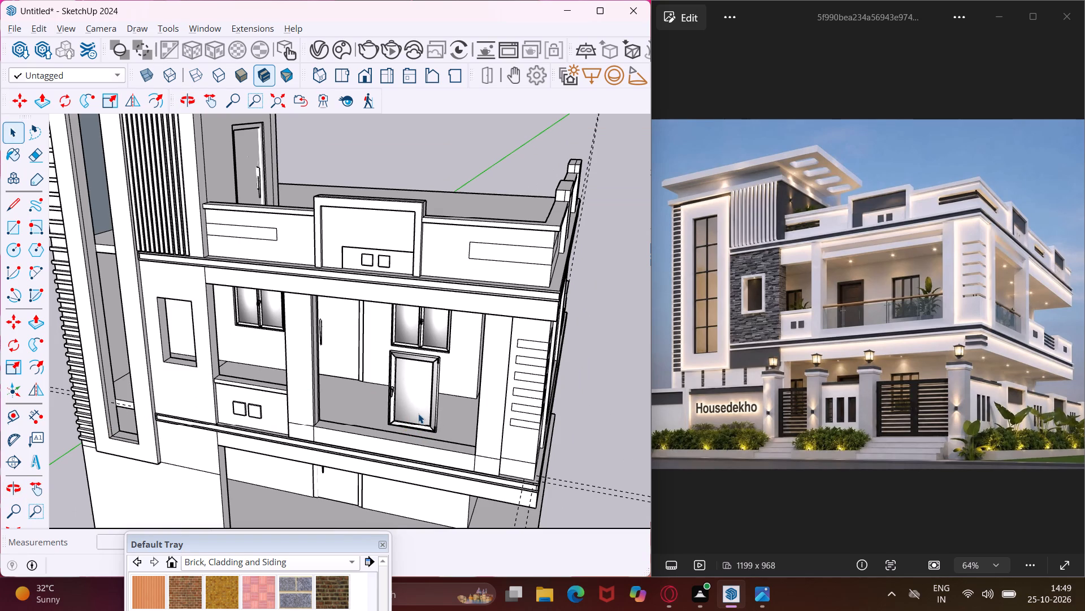
# Scale the imported window to about 0.62 of its width and 0.61 of its height.
pyautogui.click(418, 414)
pyautogui.click(19, 371)
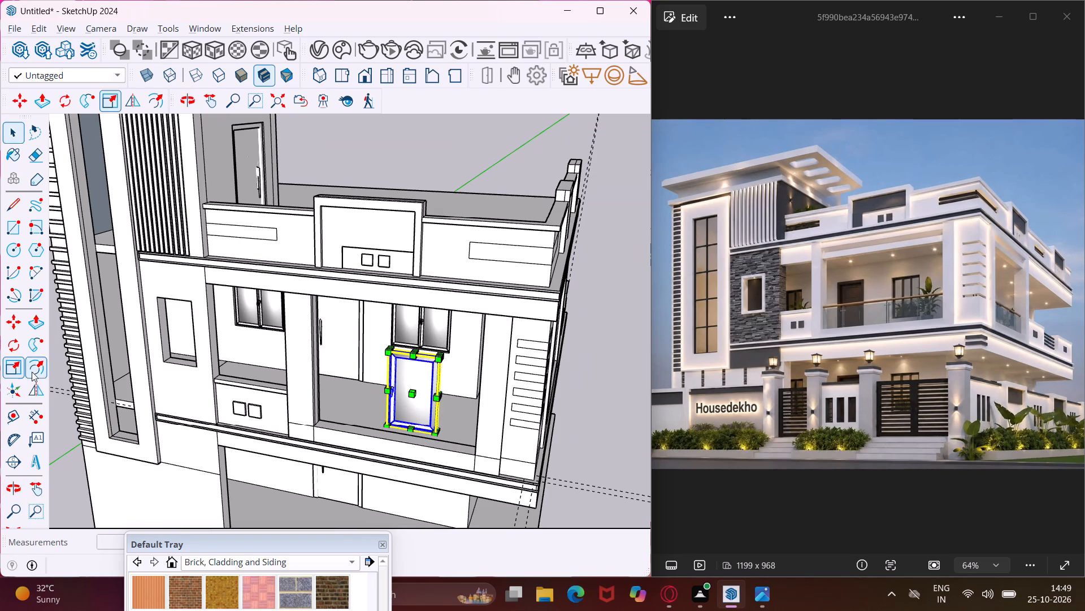
pyautogui.click(394, 386)
pyautogui.click(408, 387)
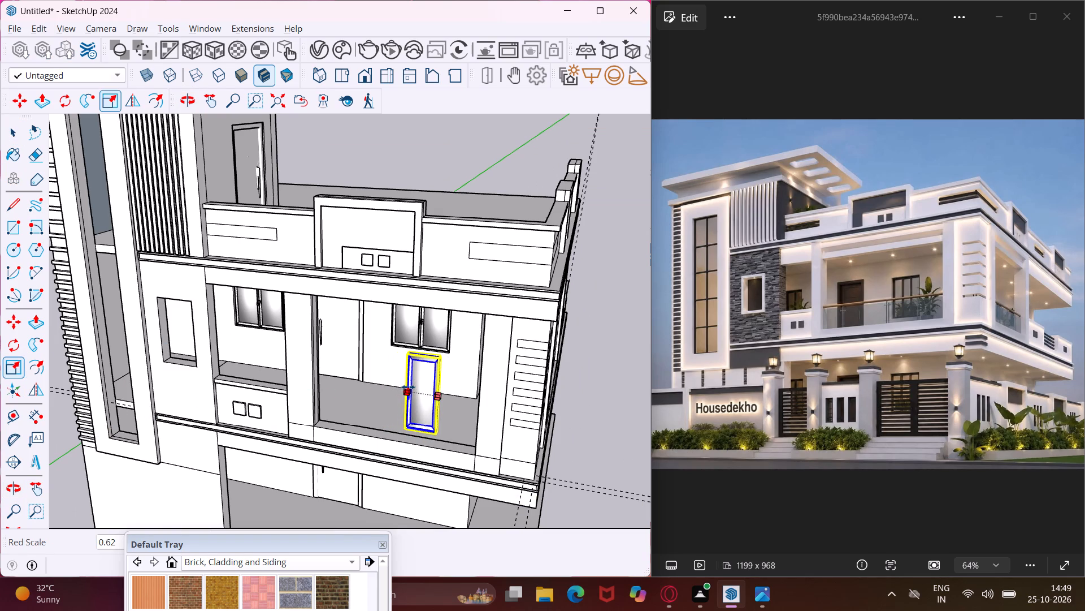
pyautogui.scroll(3, 426, 350)
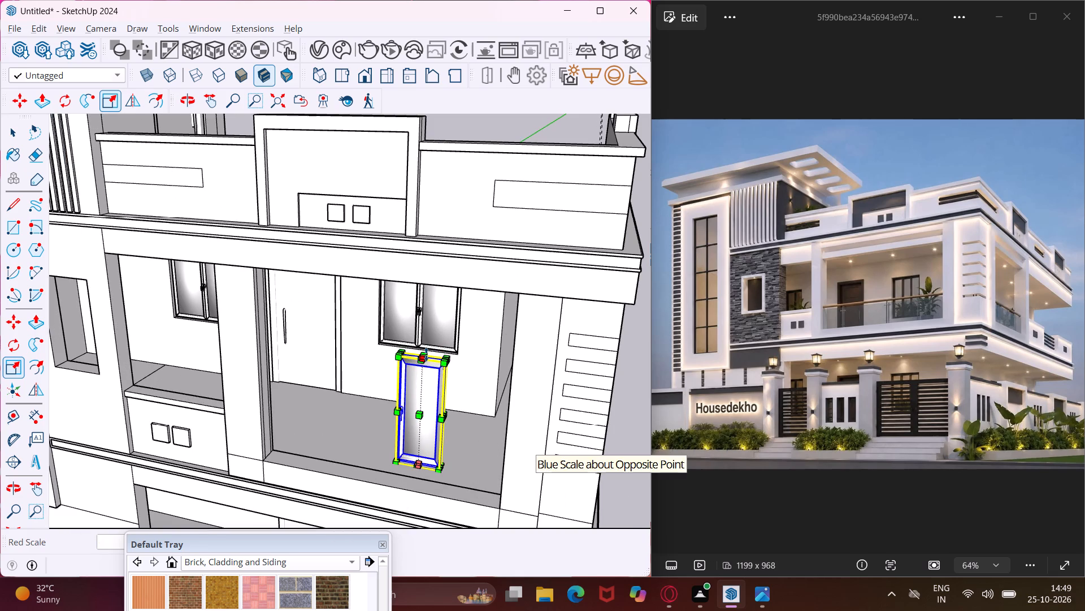
pyautogui.click(426, 354)
pyautogui.click(431, 401)
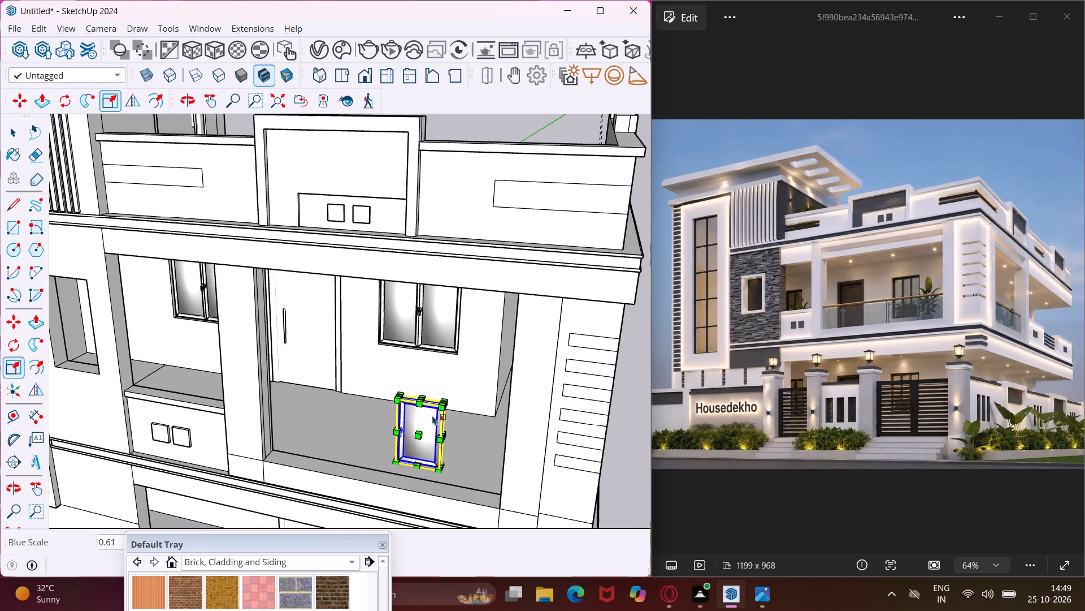
# Move the scaled window by its bottom corner to the bottom corner of the new front wall opening nearest the balcony.
pyautogui.press('m')
pyautogui.scroll(10, 441, 470)
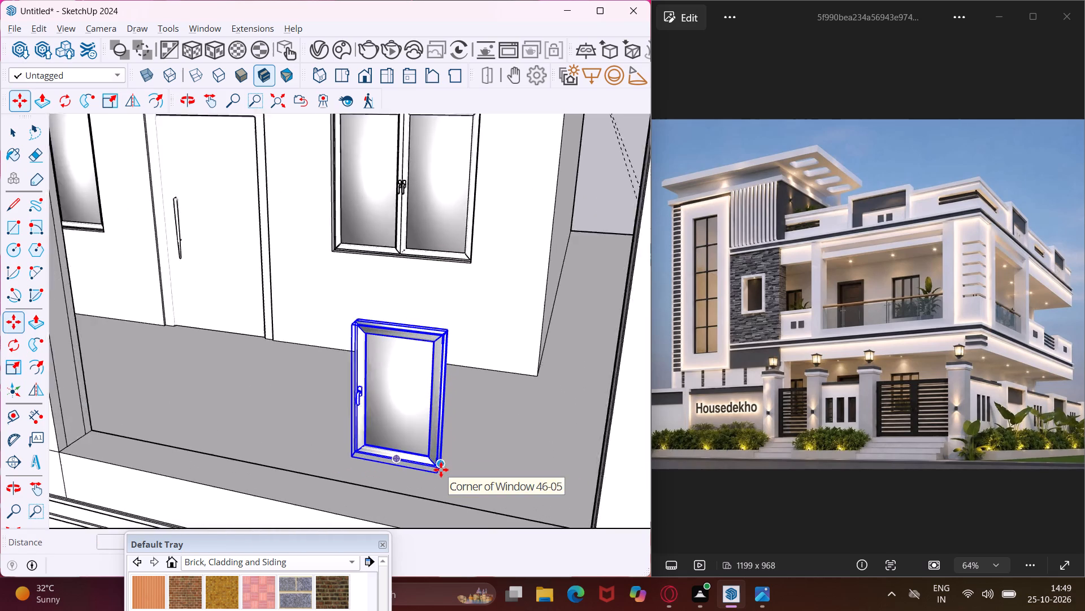
pyautogui.click(437, 476)
pyautogui.scroll(-6, 403, 445)
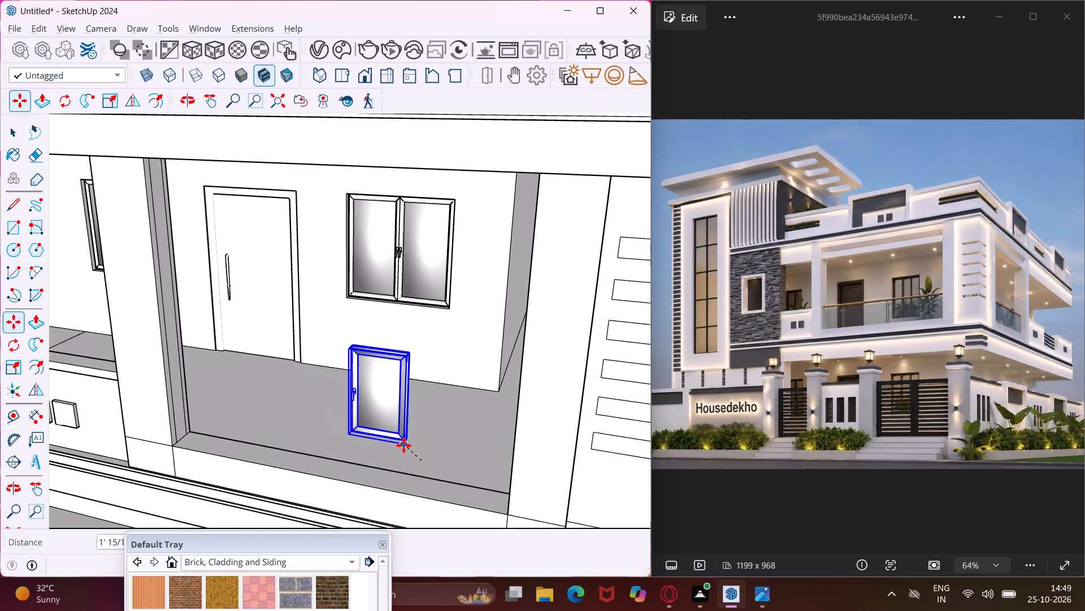
pyautogui.scroll(-10, 403, 445)
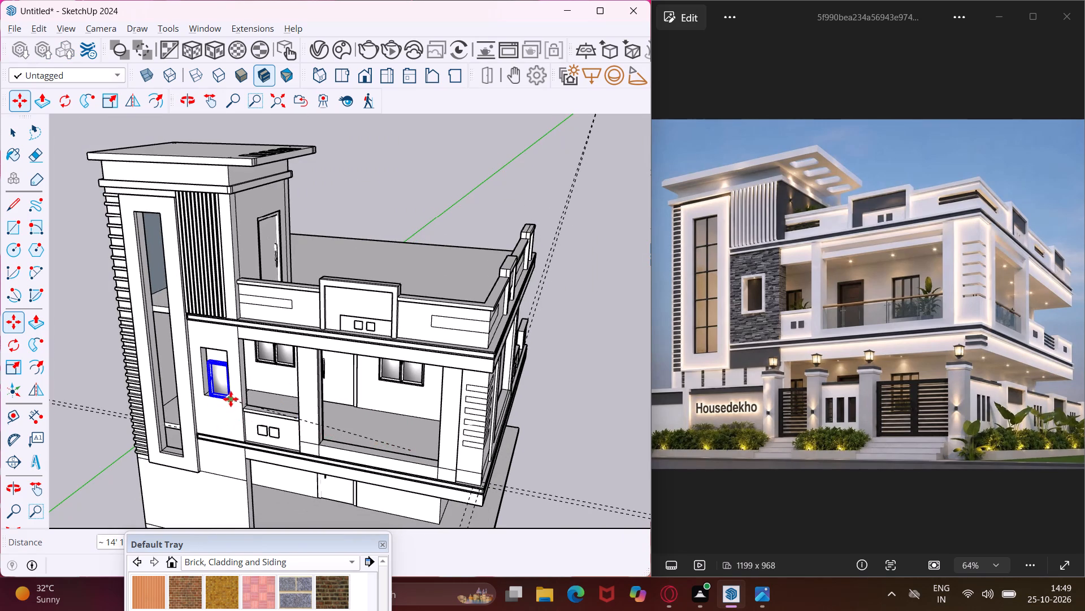
pyautogui.scroll(12, 230, 399)
pyautogui.click(230, 399)
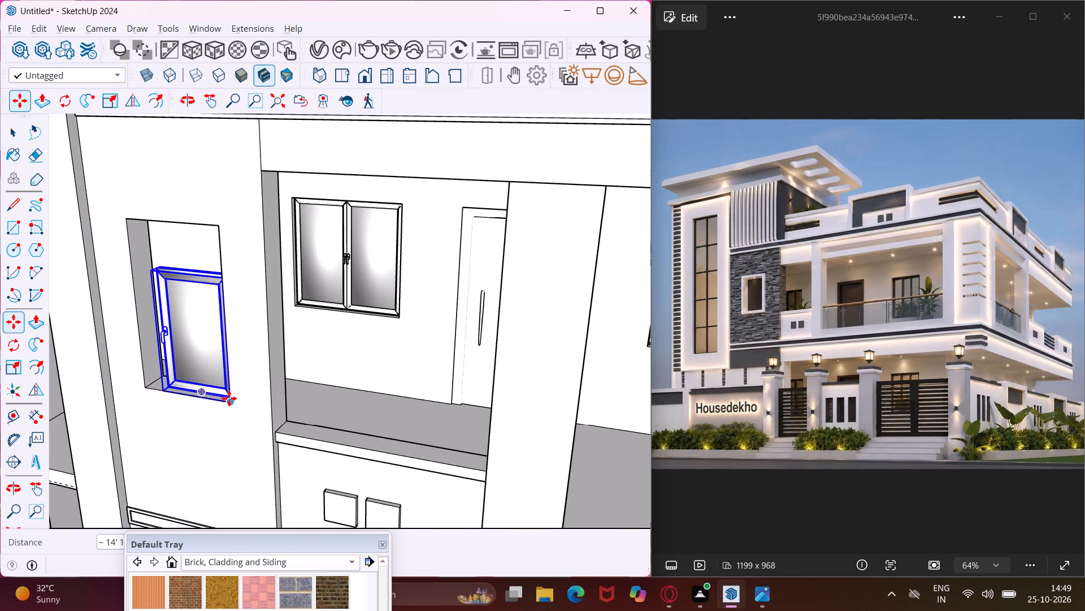
# Stretch the single-pane window to about 1.28 of its width so it spans the front wall opening beside the tower.
pyautogui.scroll(1, 229, 398)
pyautogui.moveTo(230, 398); pyautogui.dragTo(391, 399, button='middle')
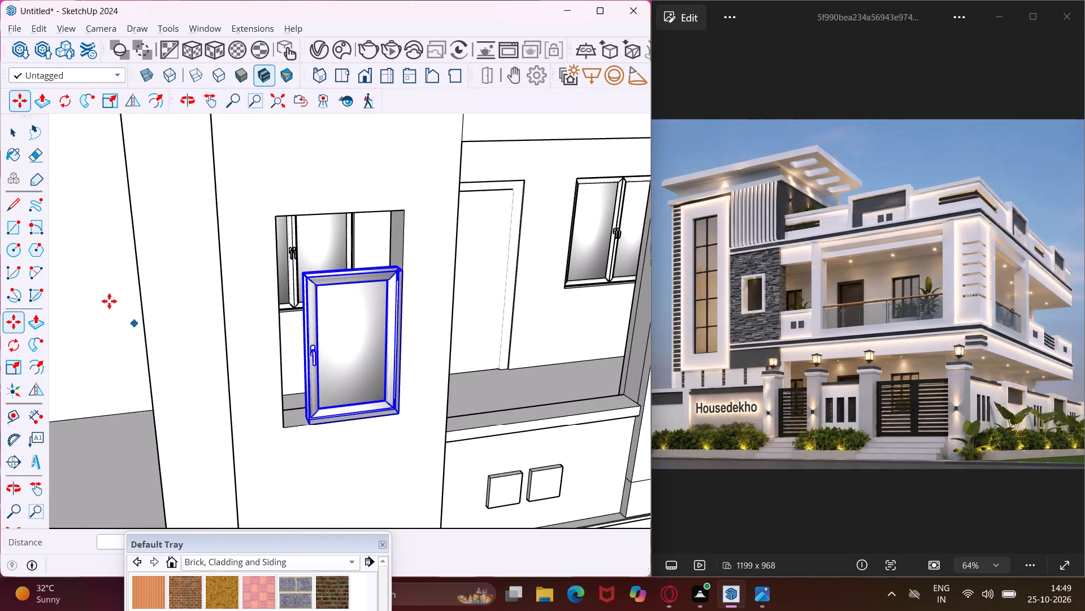
pyautogui.click(17, 359)
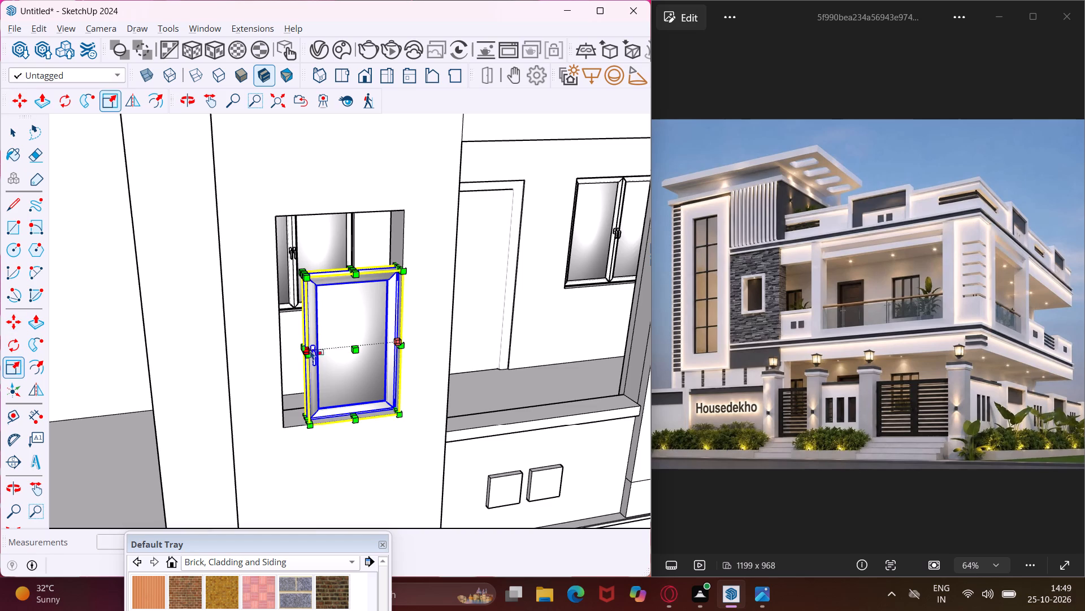
pyautogui.moveTo(314, 346); pyautogui.dragTo(285, 351, button='middle')
pyautogui.scroll(7, 285, 352)
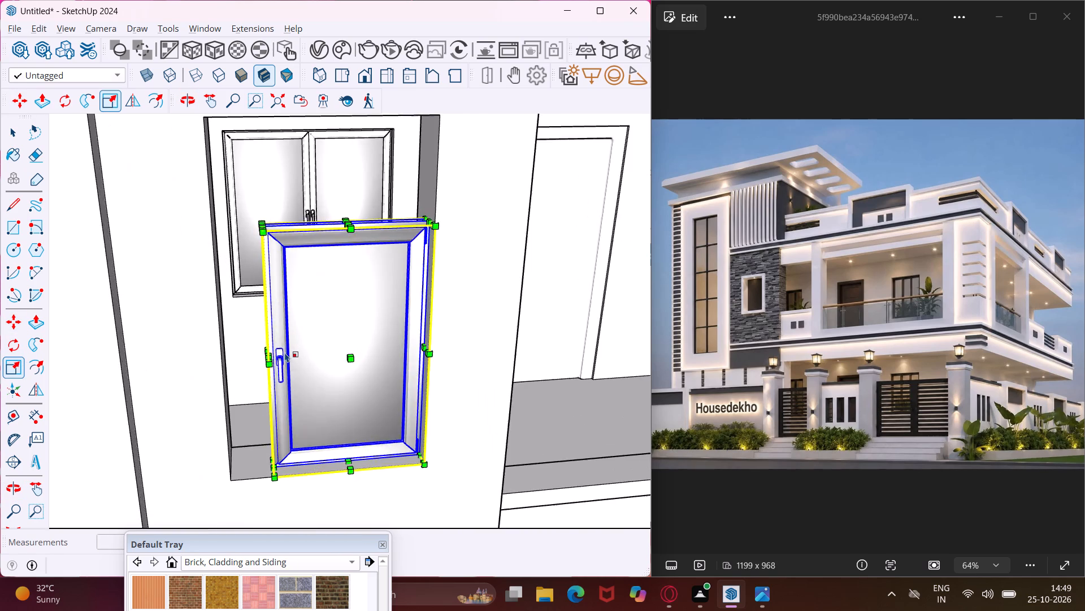
pyautogui.scroll(2, 285, 352)
pyautogui.click(263, 355)
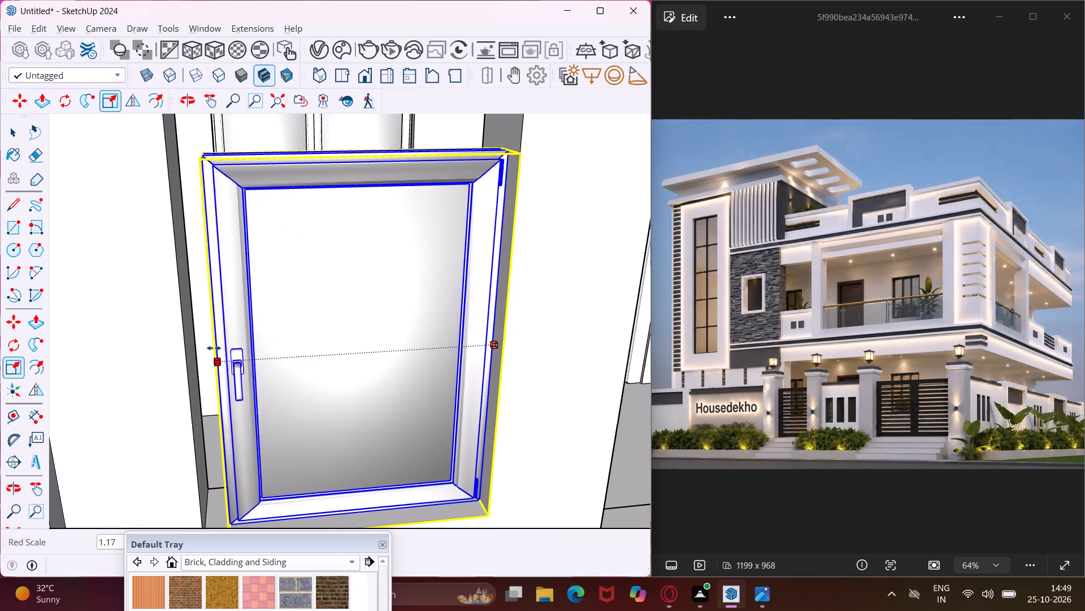
pyautogui.click(187, 352)
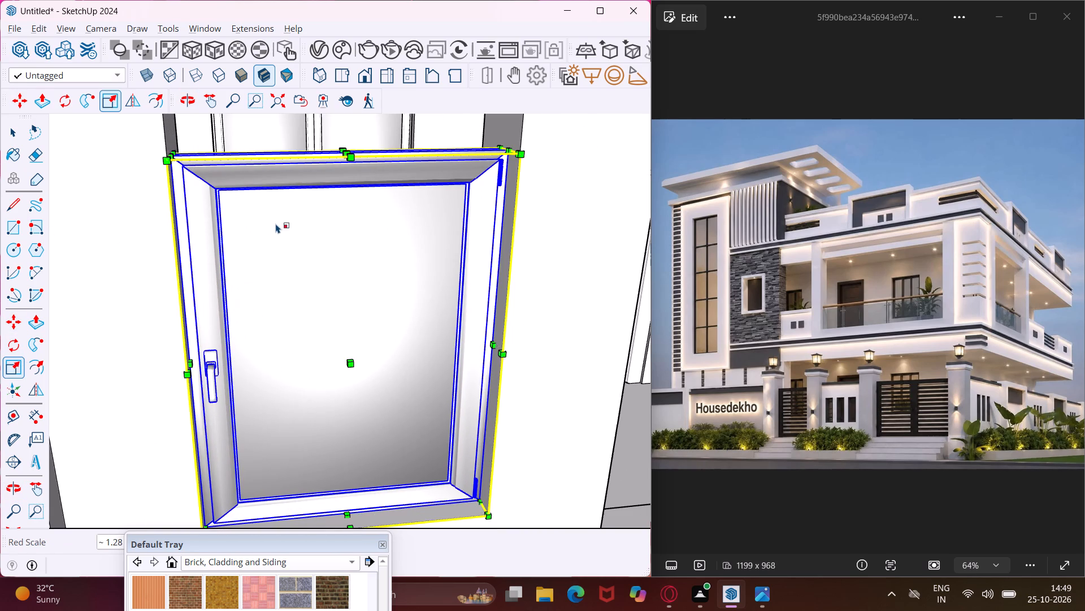
# Stretch the same window upward to about 1.29 of its height so it reaches the top of the wall opening.
pyautogui.moveTo(276, 223); pyautogui.dragTo(341, 308, button='middle')
pyautogui.click(371, 207)
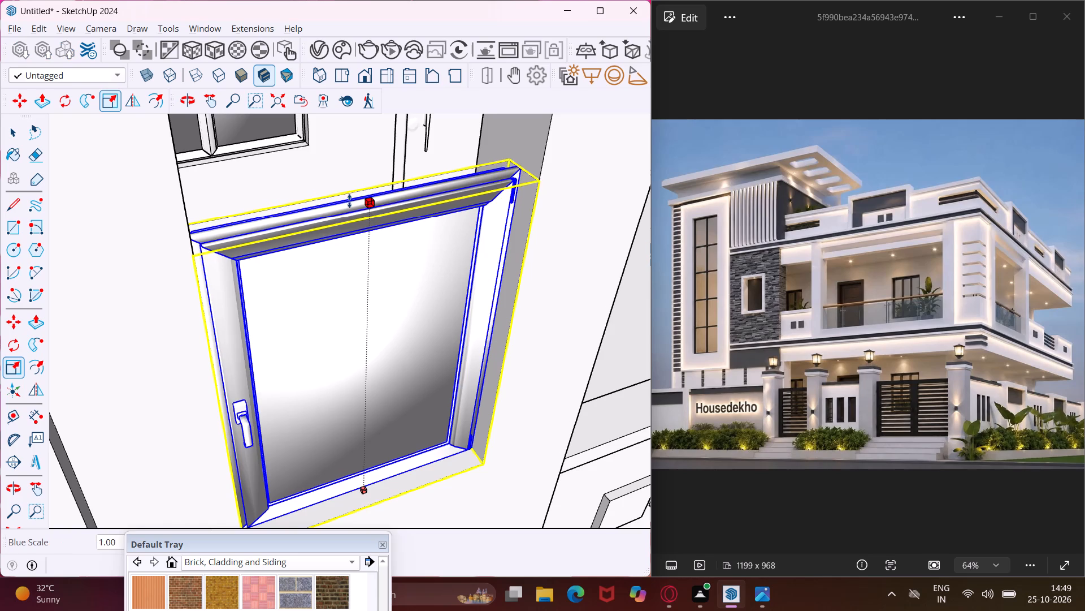
pyautogui.scroll(-13, 342, 195)
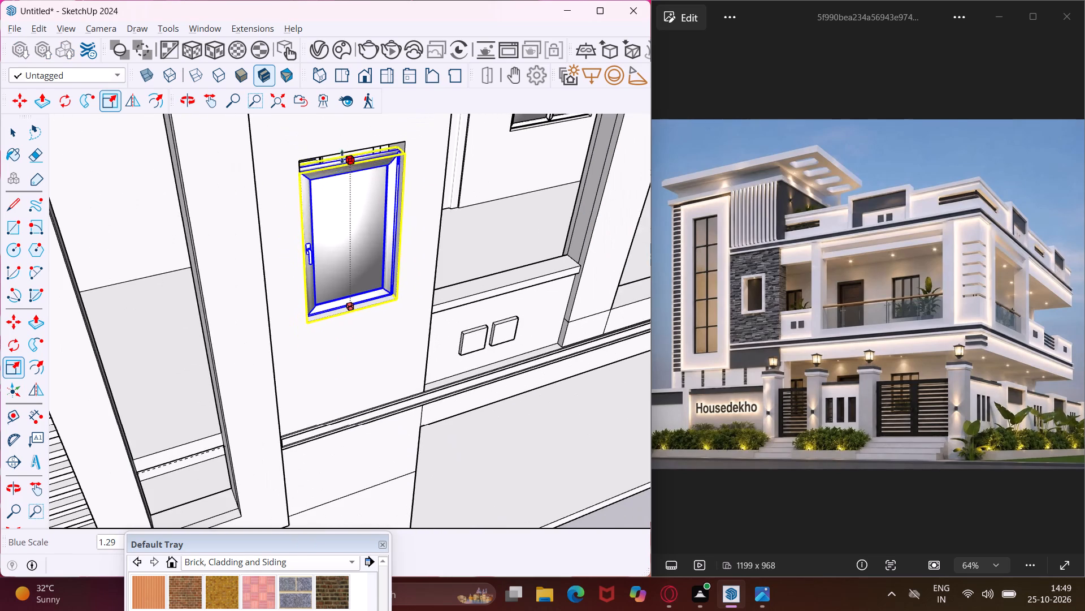
pyautogui.click(342, 154)
pyautogui.press('Escape')
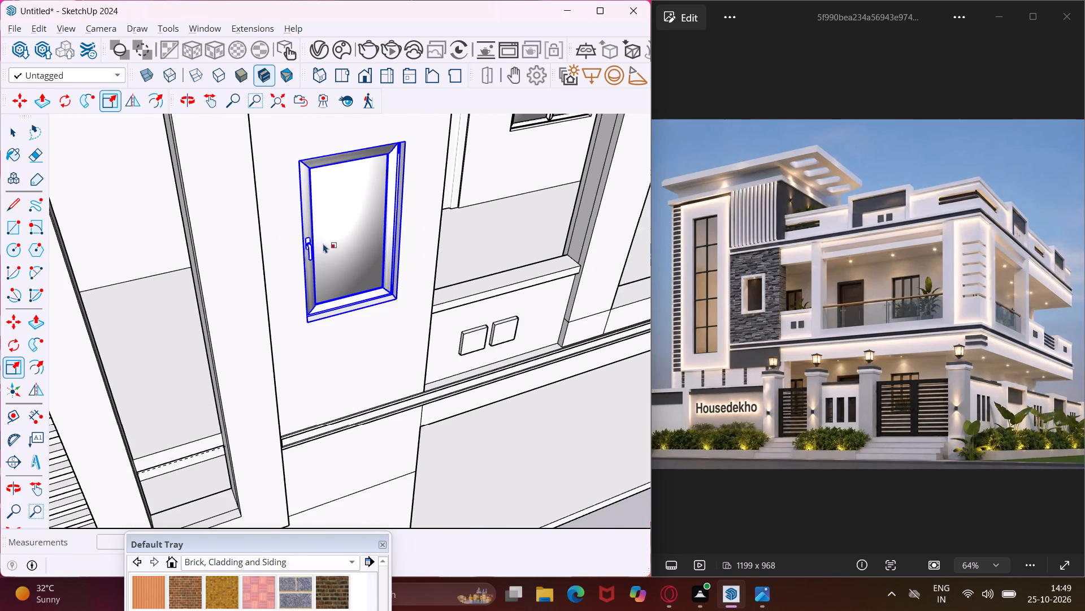
pyautogui.press('space')
# Pick the dark grey swatch from the Colors material collection for painting the tall gridded window frame standing beside the house.
pyautogui.moveTo(323, 259); pyautogui.dragTo(178, 250, button='middle')
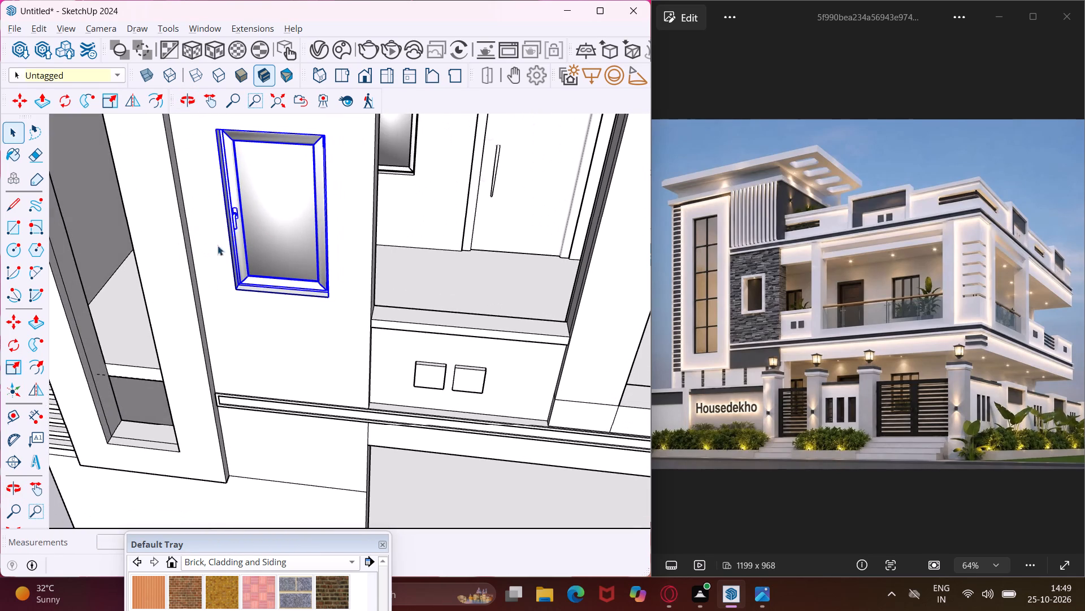
pyautogui.scroll(5, 288, 289)
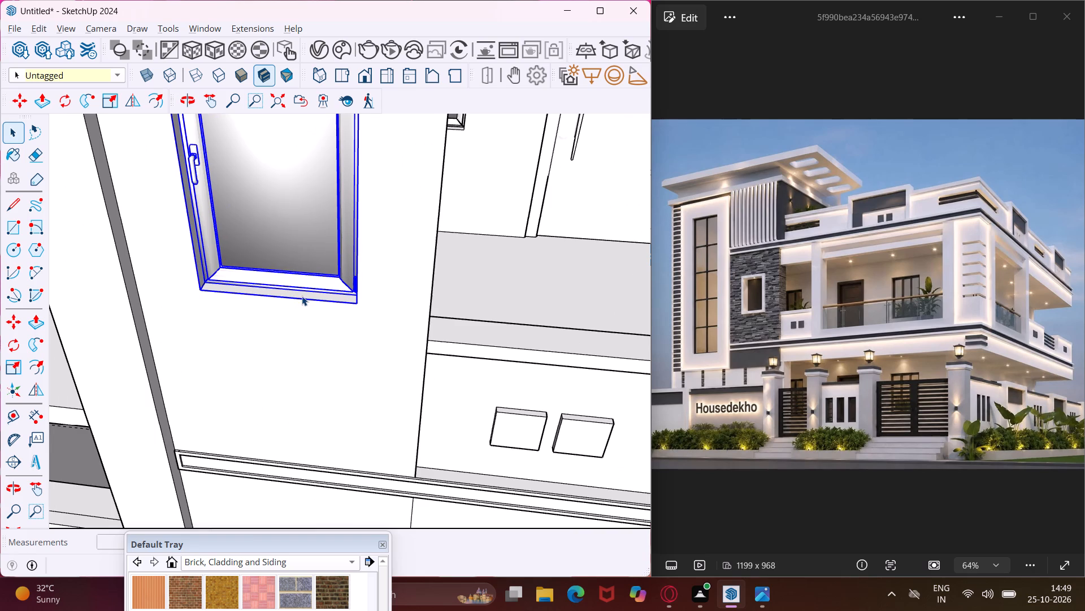
pyautogui.scroll(-12, 296, 287)
pyautogui.moveTo(301, 304); pyautogui.dragTo(251, 225, button='middle')
pyautogui.scroll(1, 251, 225)
pyautogui.scroll(-16, 240, 223)
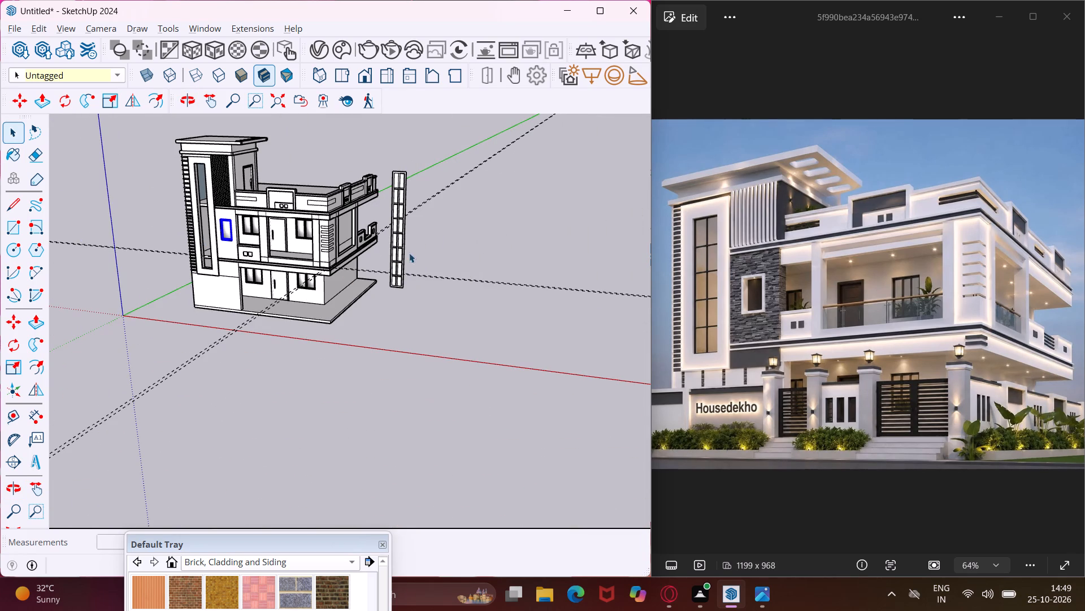
pyautogui.scroll(11, 401, 161)
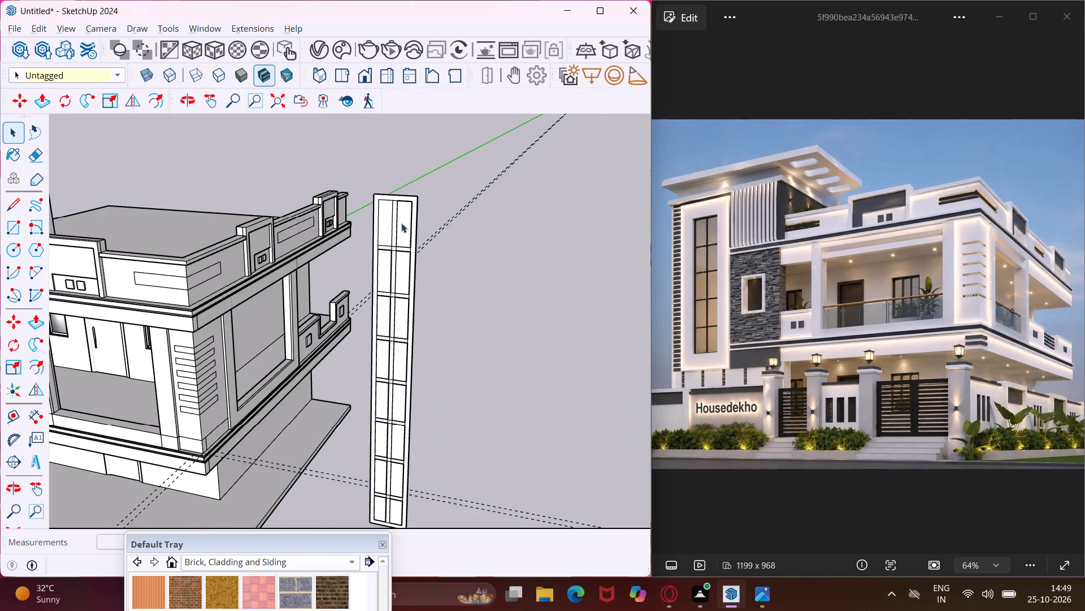
pyautogui.moveTo(399, 251); pyautogui.dragTo(436, 250, button='middle')
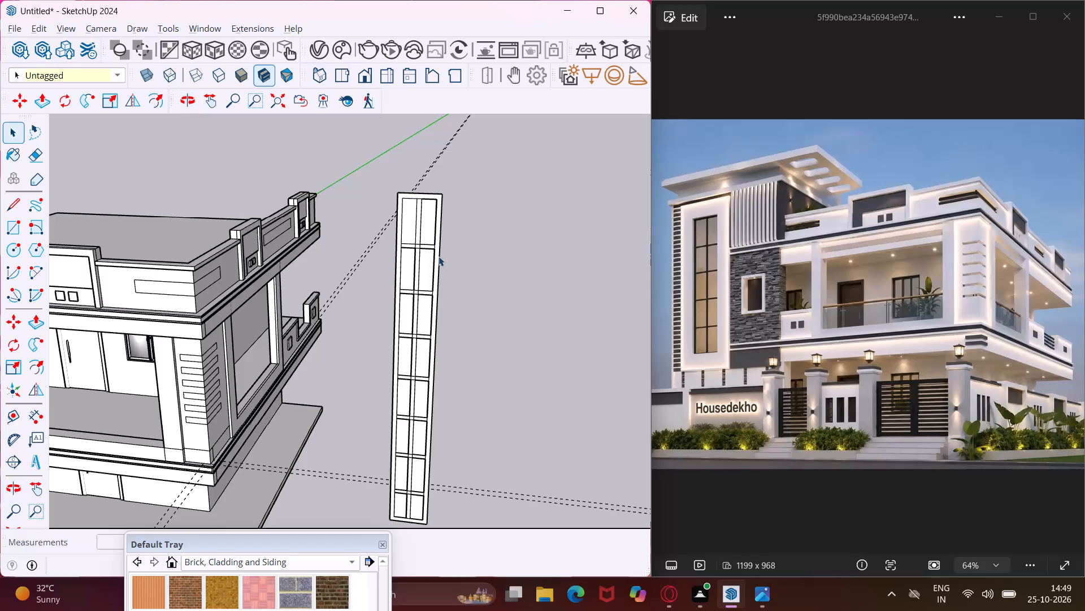
pyautogui.scroll(4, 439, 256)
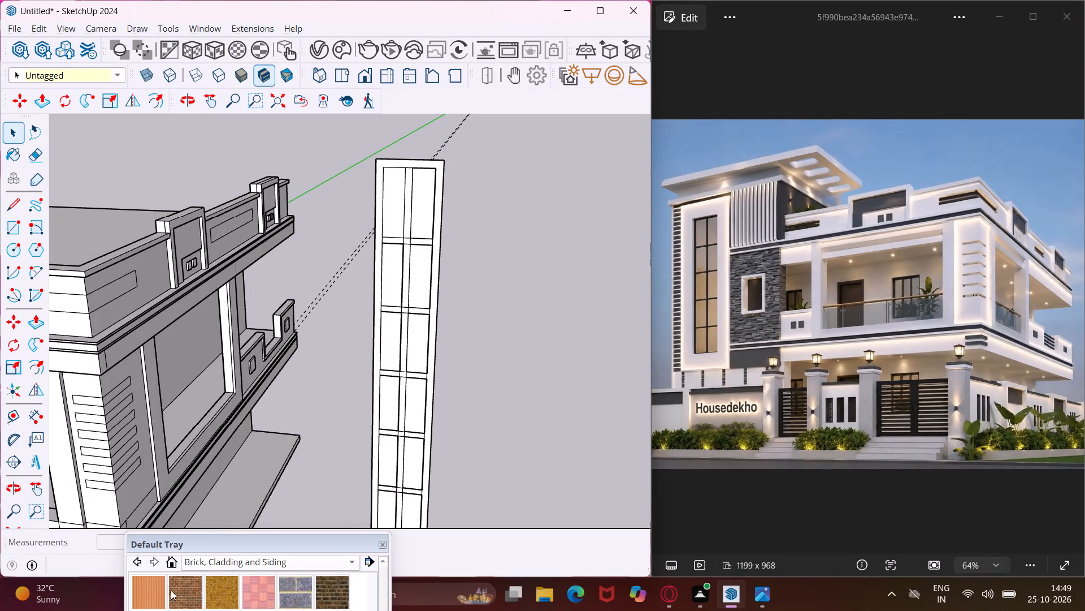
pyautogui.moveTo(182, 545); pyautogui.dragTo(135, 384)
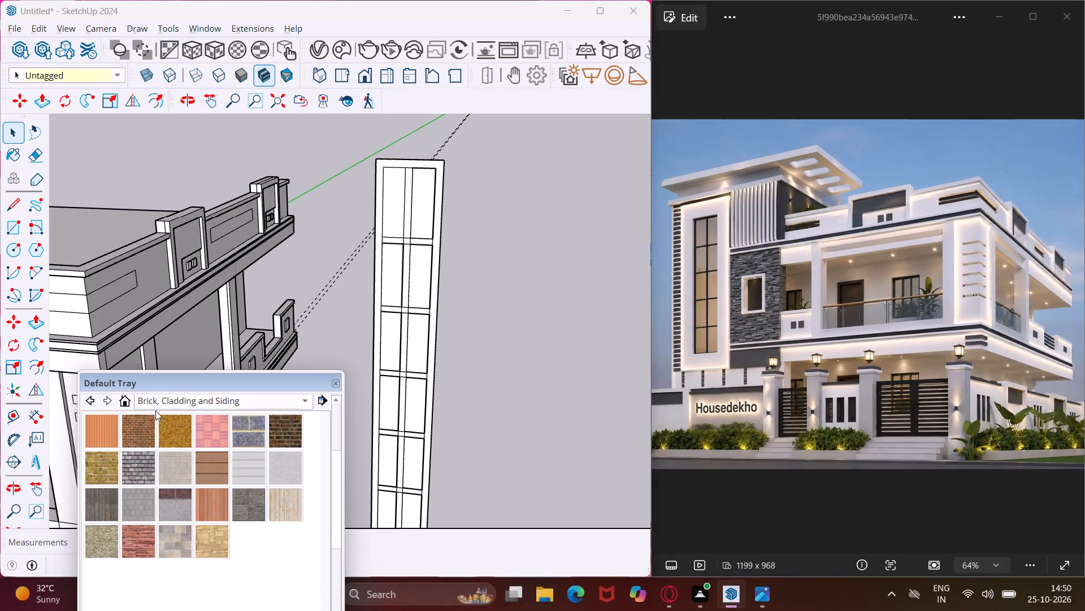
pyautogui.scroll(4, 91, 398)
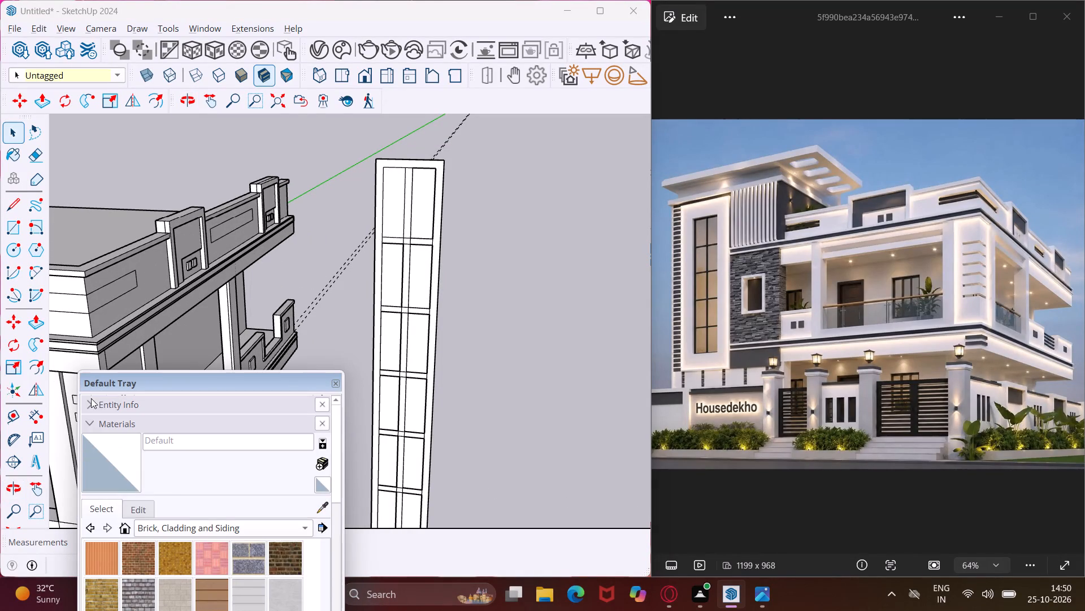
pyautogui.click(102, 512)
pyautogui.click(172, 531)
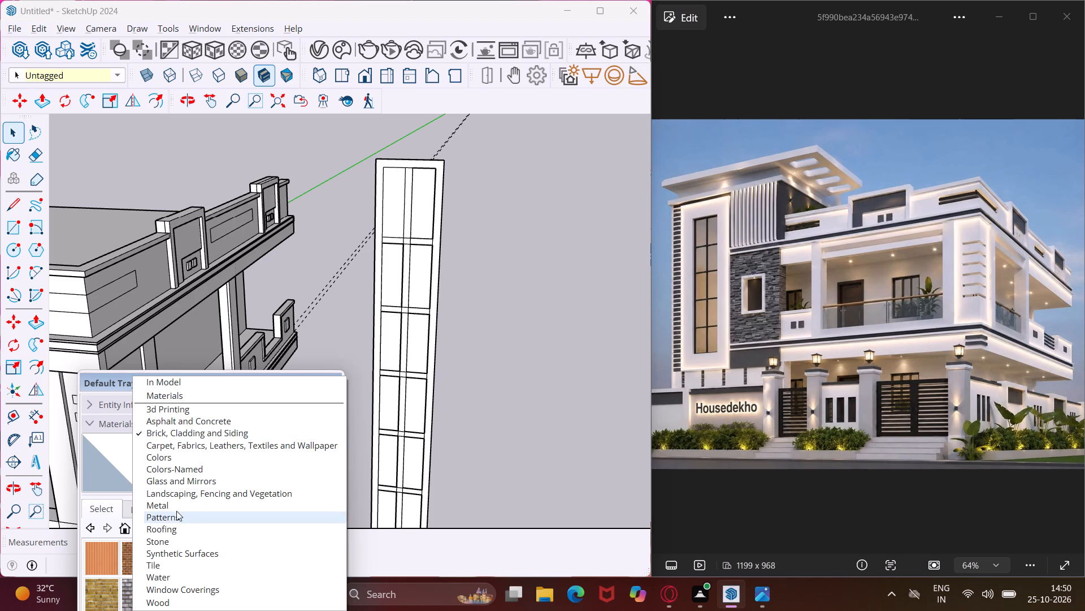
pyautogui.click(176, 454)
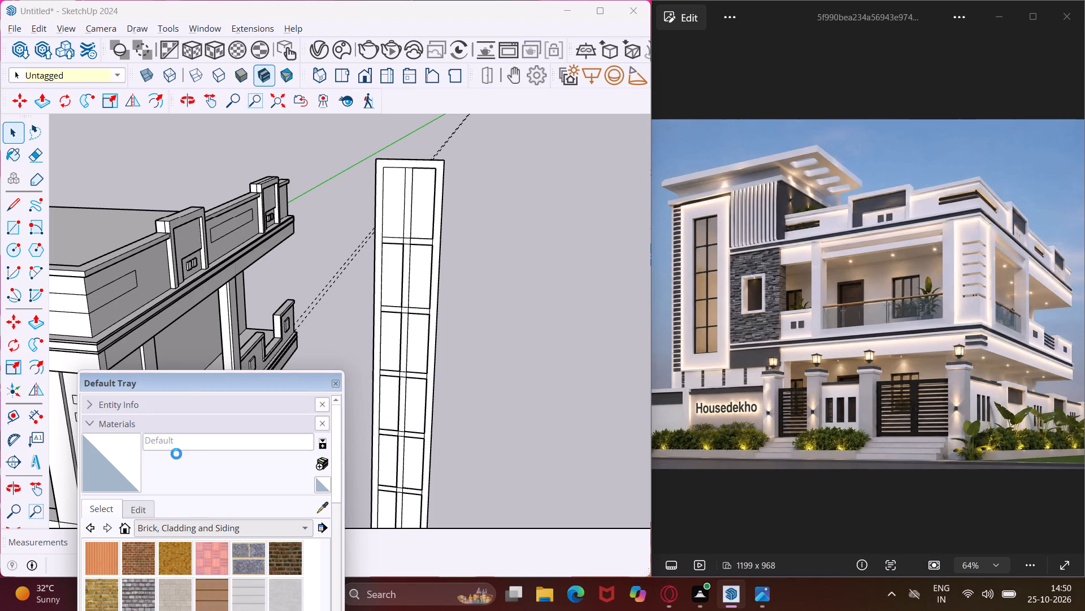
pyautogui.scroll(-5, 177, 489)
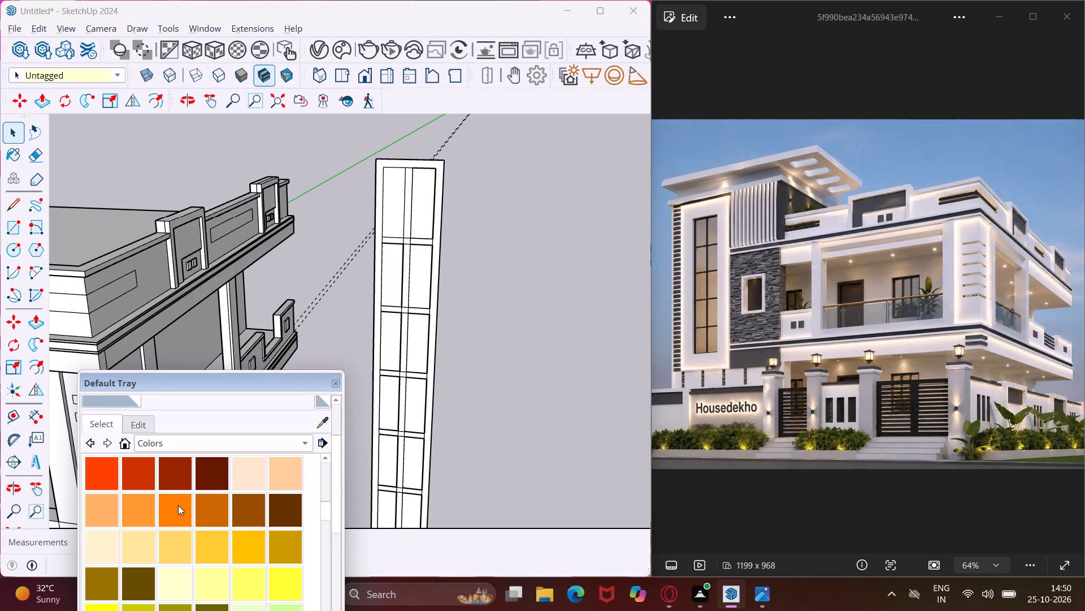
pyautogui.scroll(-14, 178, 505)
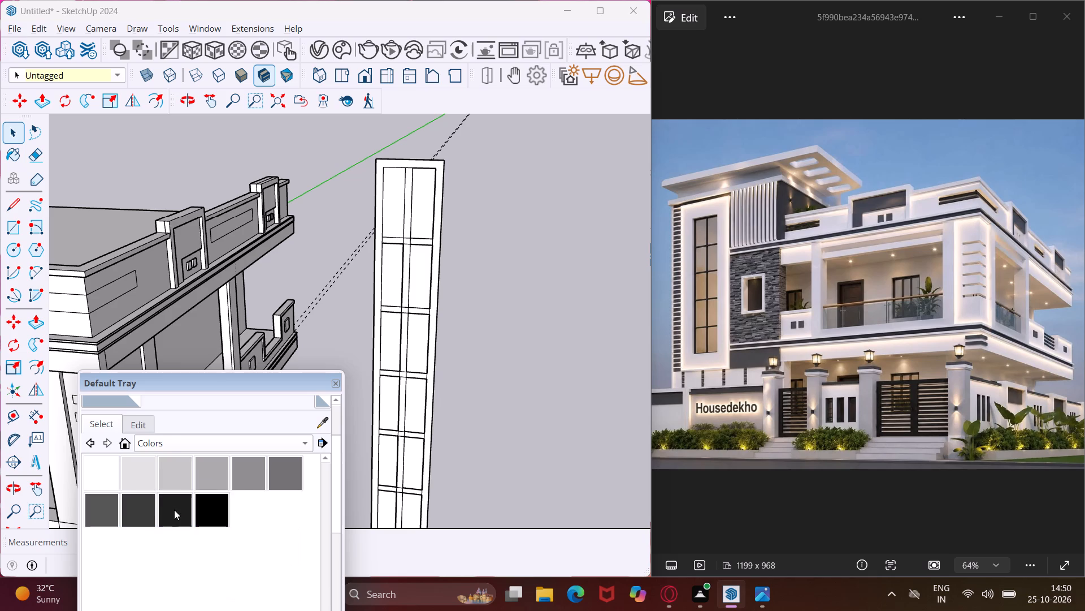
pyautogui.click(149, 506)
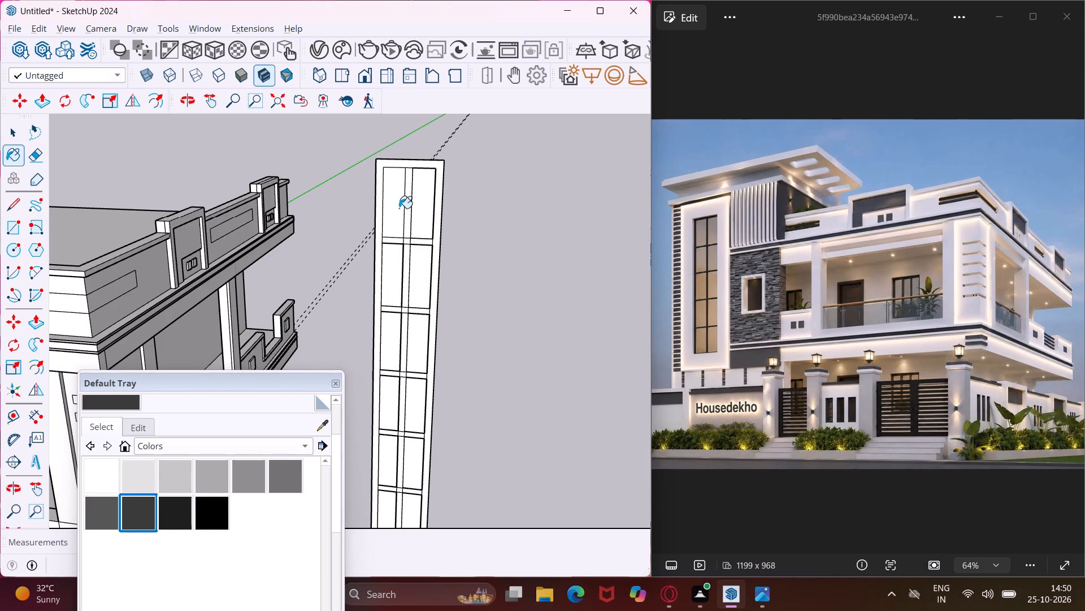
# Paint the tall window's outer frame, its top two crossbars and the adjoining upper centre mullion segments dark grey.
pyautogui.scroll(7, 399, 208)
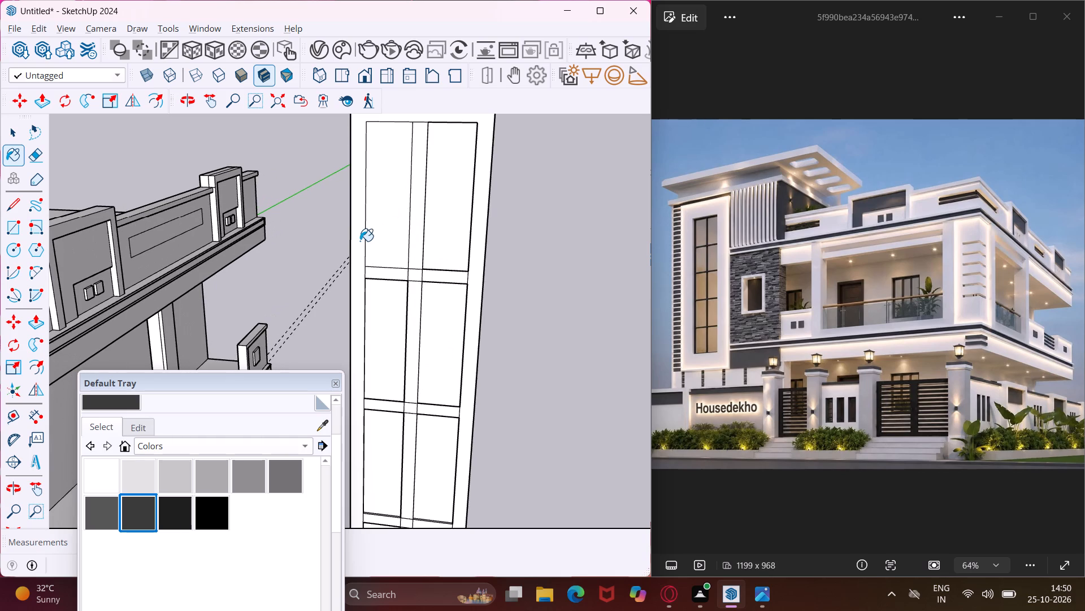
pyautogui.click(360, 241)
pyautogui.click(411, 268)
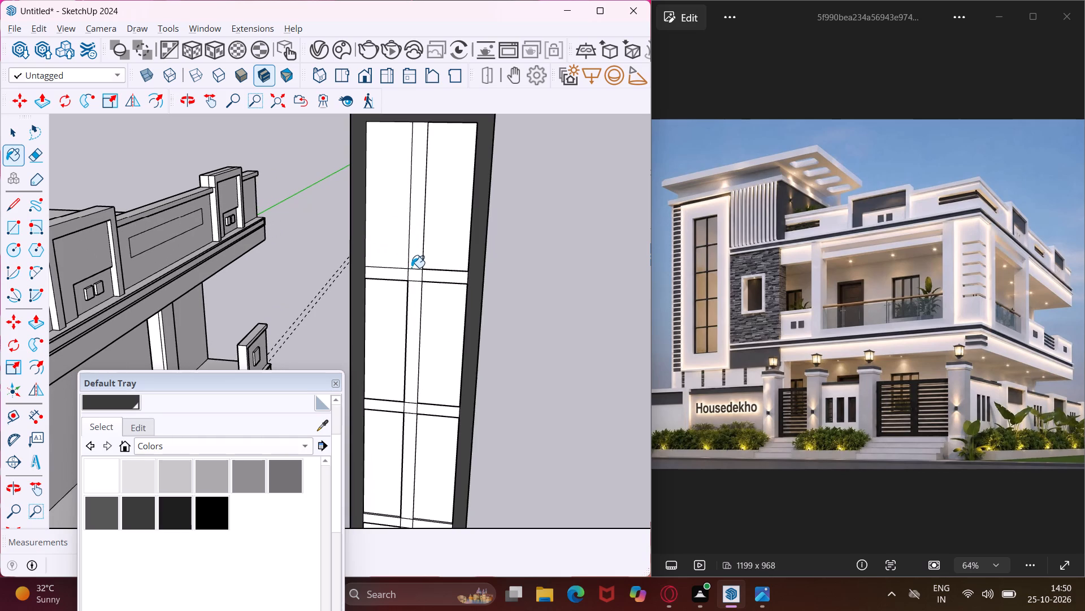
pyautogui.click(416, 280)
pyautogui.click(411, 301)
pyautogui.click(429, 279)
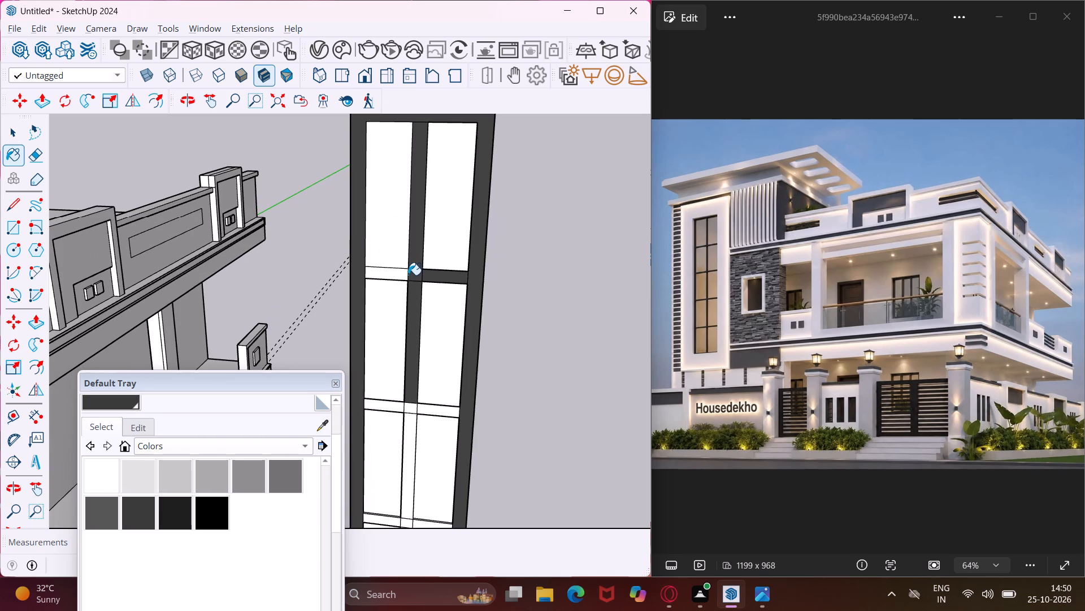
pyautogui.click(408, 275)
pyautogui.click(389, 277)
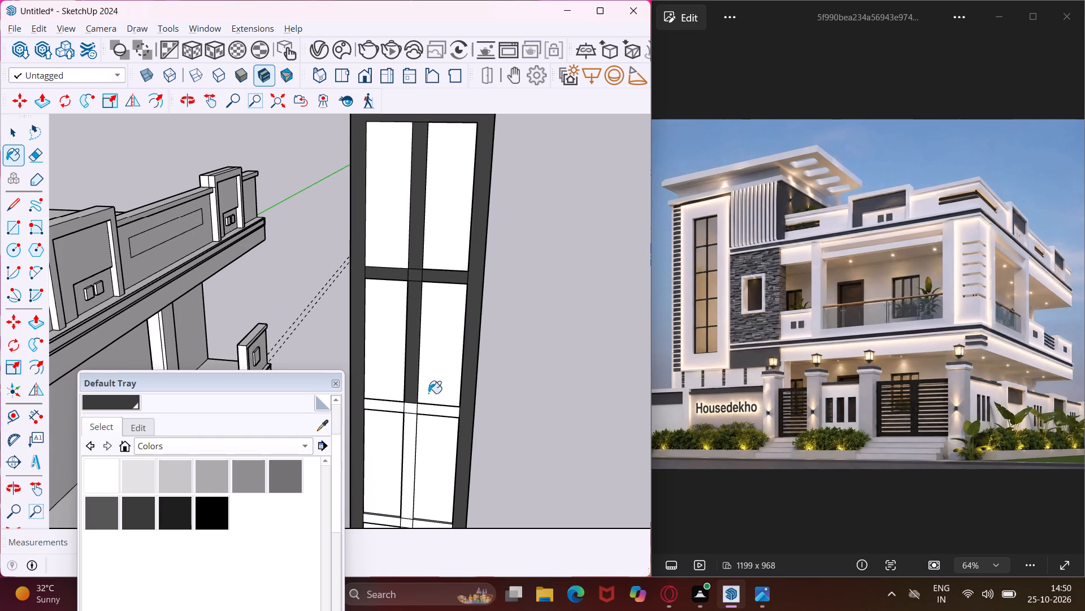
pyautogui.click(411, 414)
pyautogui.click(423, 413)
pyautogui.click(412, 424)
pyautogui.click(411, 405)
pyautogui.click(407, 408)
pyautogui.click(392, 405)
# Paint the tall window's lowest crossbar and the centre mullion segments directly below and above it dark grey.
pyautogui.scroll(-3, 392, 399)
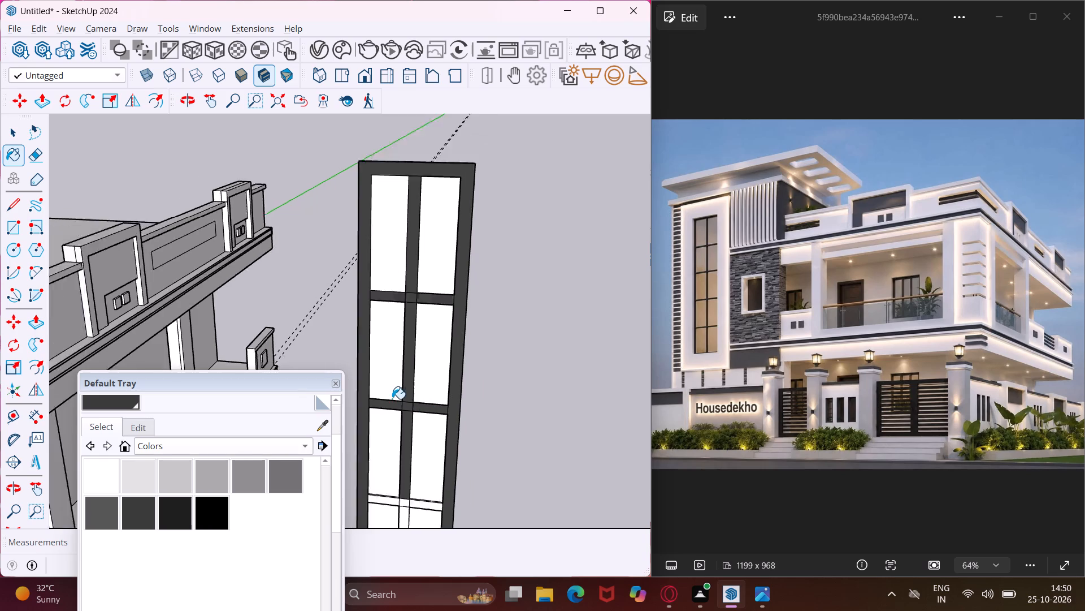
pyautogui.scroll(-20, 392, 399)
pyautogui.scroll(-3, 398, 393)
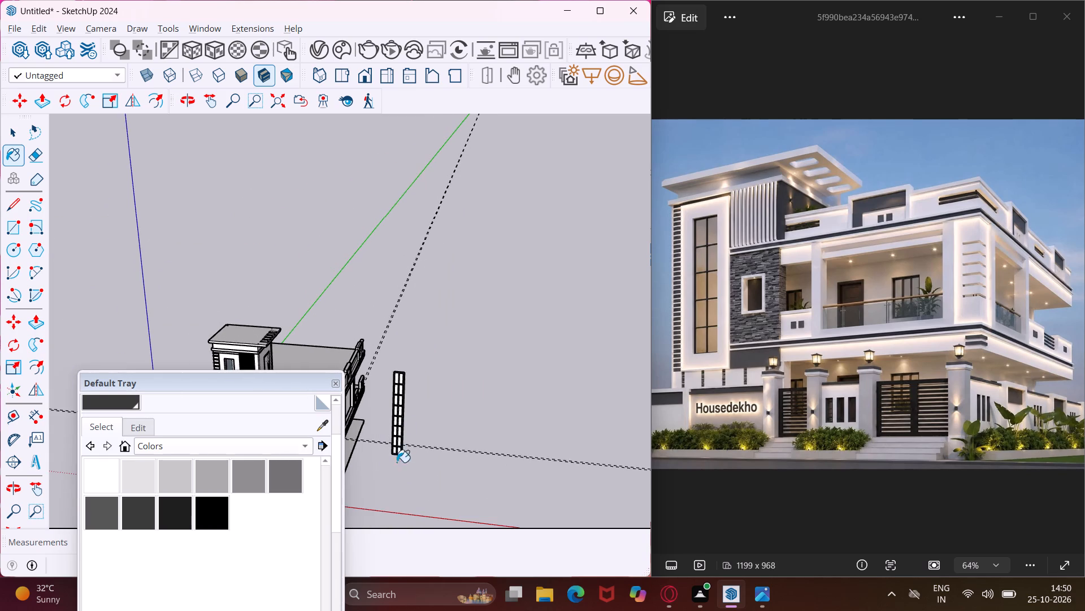
pyautogui.scroll(20, 400, 458)
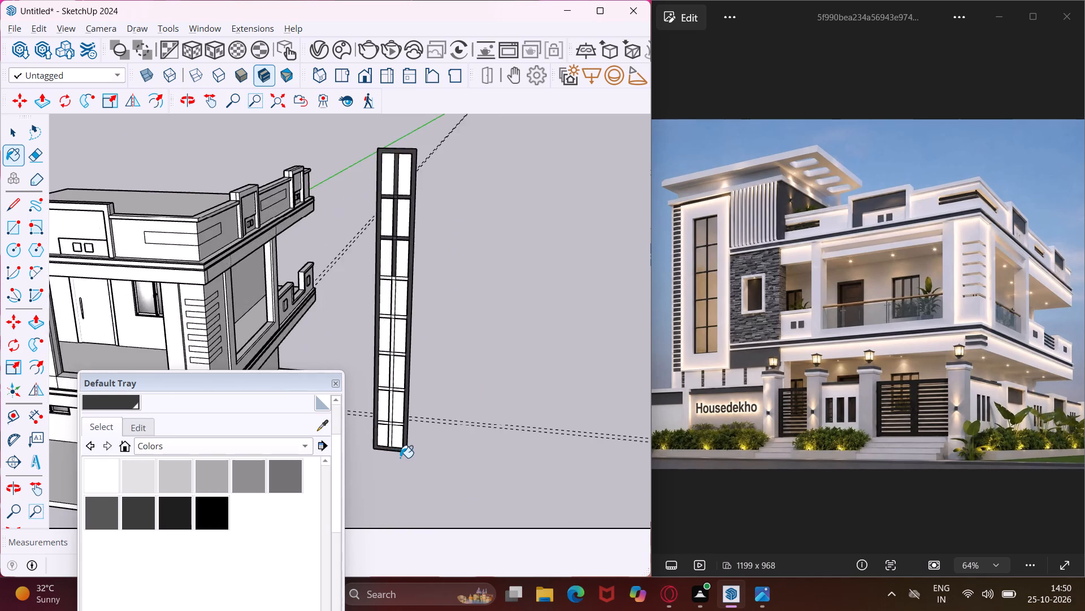
pyautogui.scroll(8, 400, 458)
pyautogui.click(361, 364)
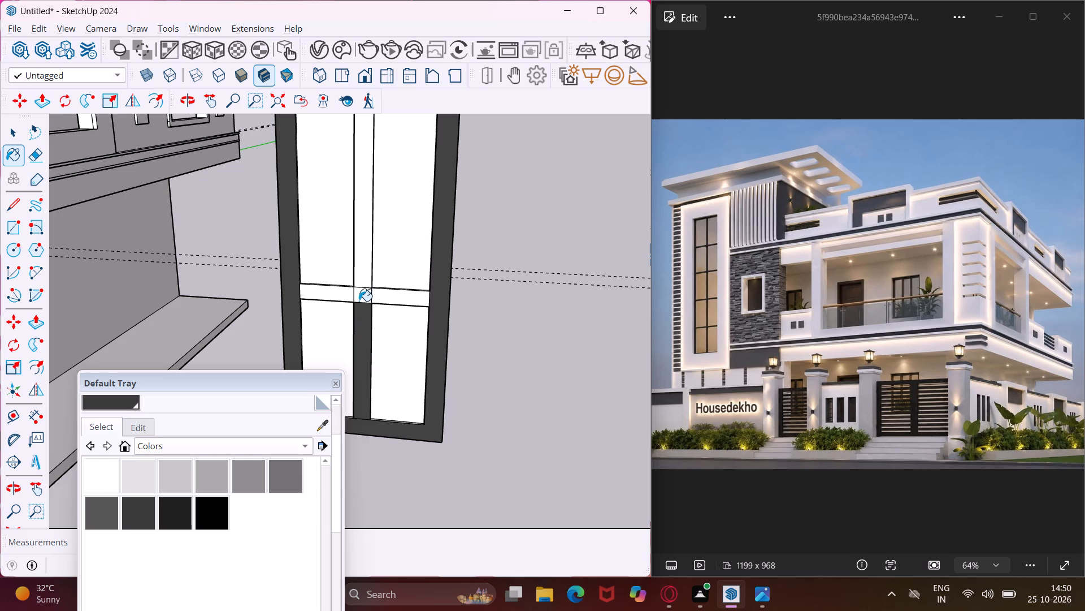
pyautogui.click(359, 300)
pyautogui.click(359, 286)
pyautogui.click(346, 297)
pyautogui.click(382, 299)
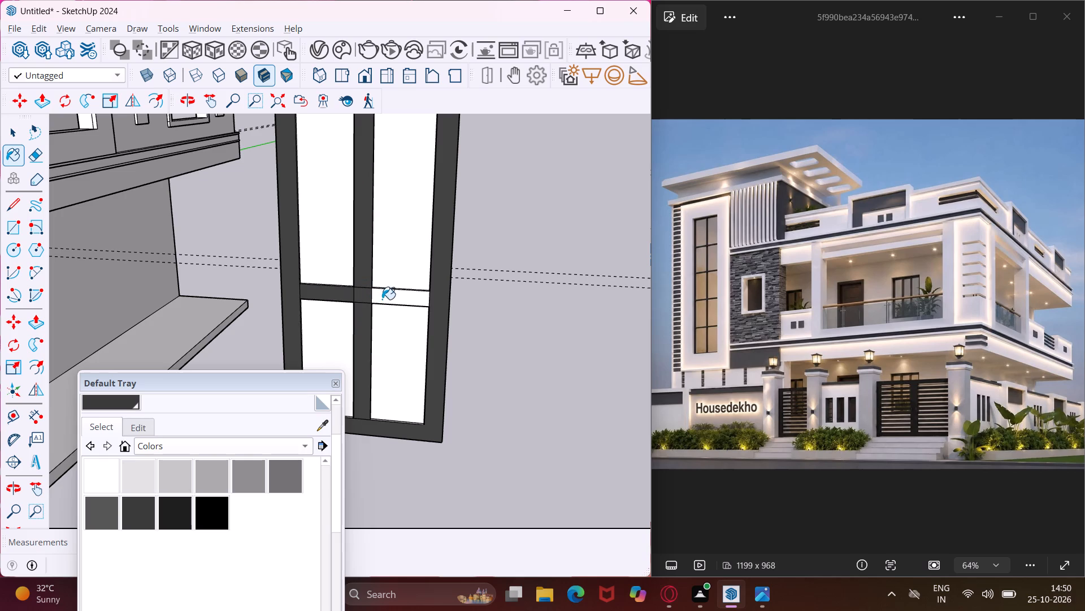
# Paint the tall window's second crossbar from the bottom and the centre mullion segment above it dark grey.
pyautogui.moveTo(383, 299); pyautogui.dragTo(614, 368, button='middle')
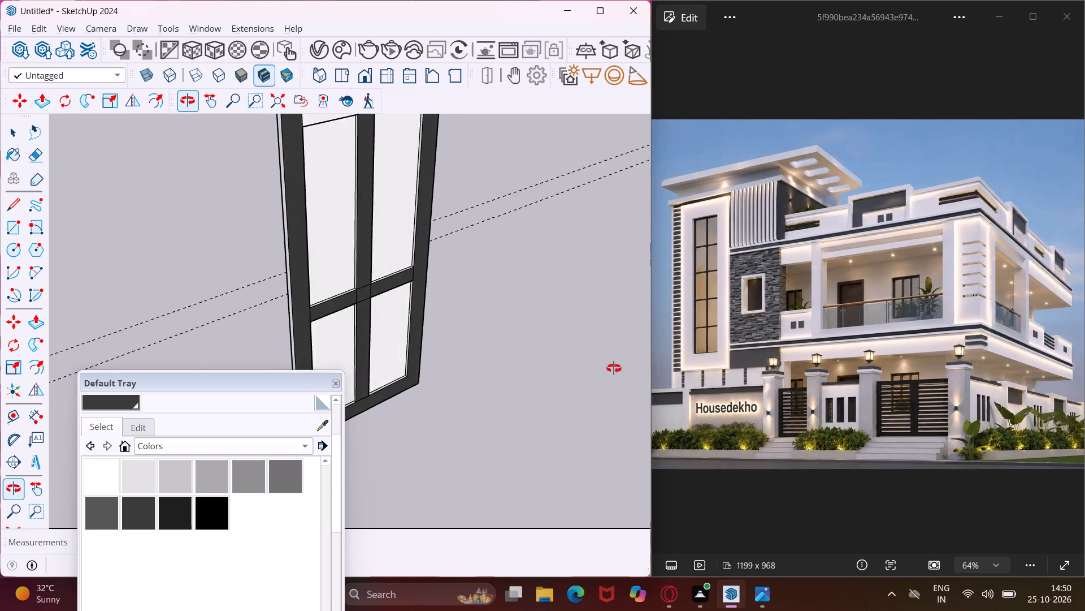
pyautogui.moveTo(614, 368); pyautogui.dragTo(667, 378, button='middle')
pyautogui.scroll(-6, 349, 265)
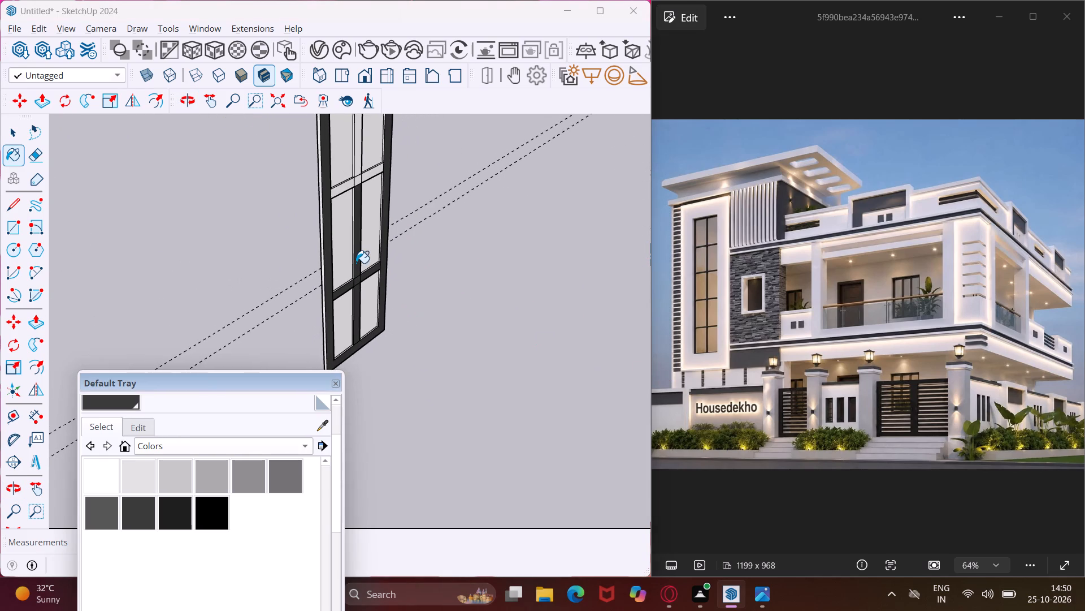
pyautogui.scroll(-1, 356, 263)
pyautogui.click(357, 171)
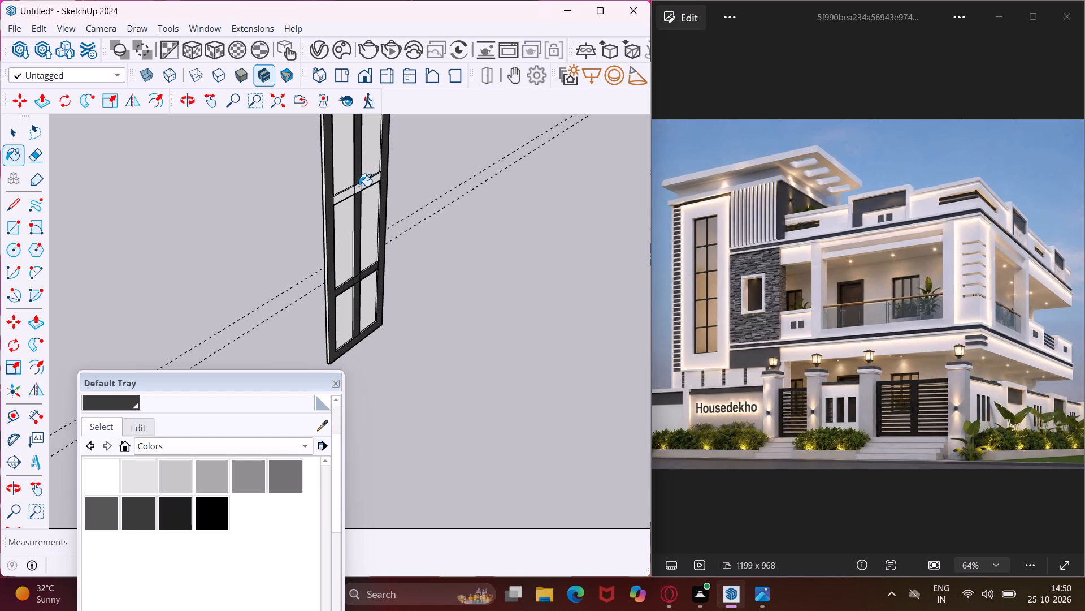
pyautogui.click(351, 193)
pyautogui.scroll(13, 357, 191)
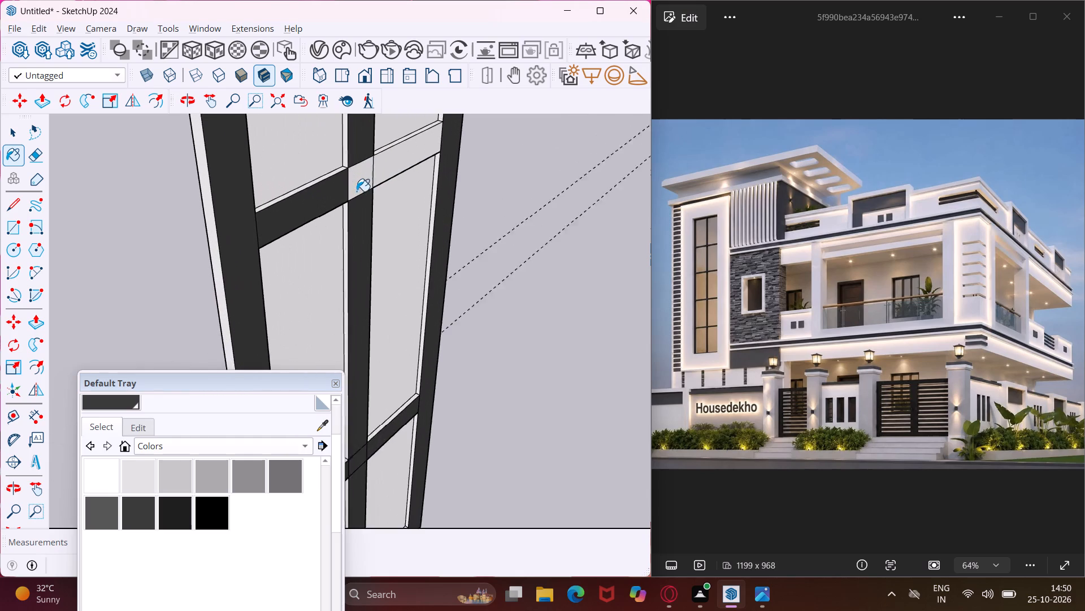
pyautogui.scroll(1, 357, 191)
pyautogui.click(357, 188)
pyautogui.click(393, 167)
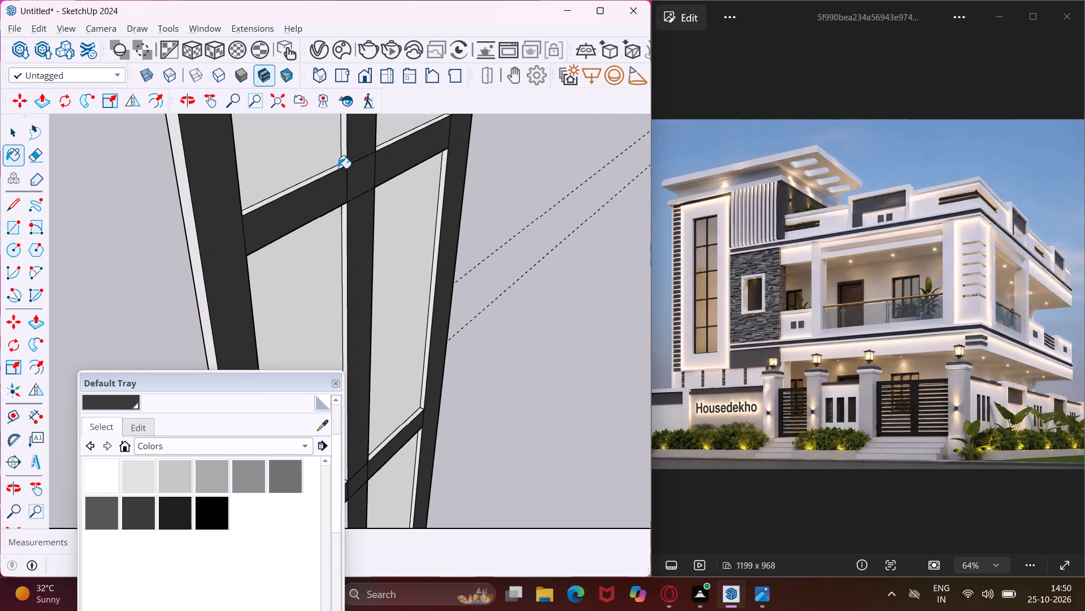
# Paint the upper edge faces of the second-lowest crossbar and the mullion's side face just below it dark grey.
pyautogui.click(338, 168)
pyautogui.scroll(4, 338, 168)
pyautogui.click(346, 160)
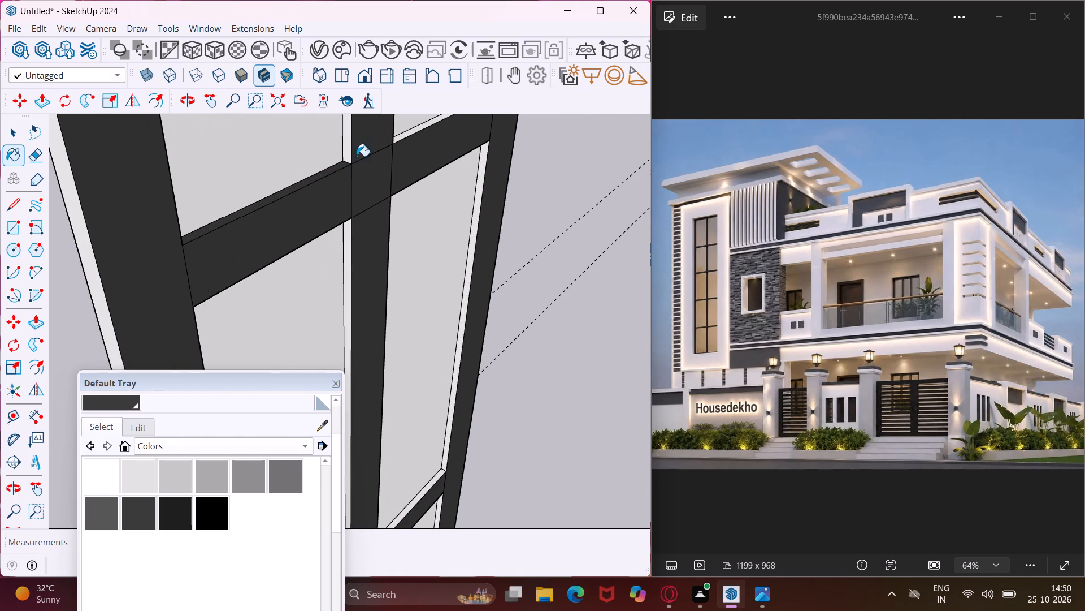
pyautogui.click(404, 139)
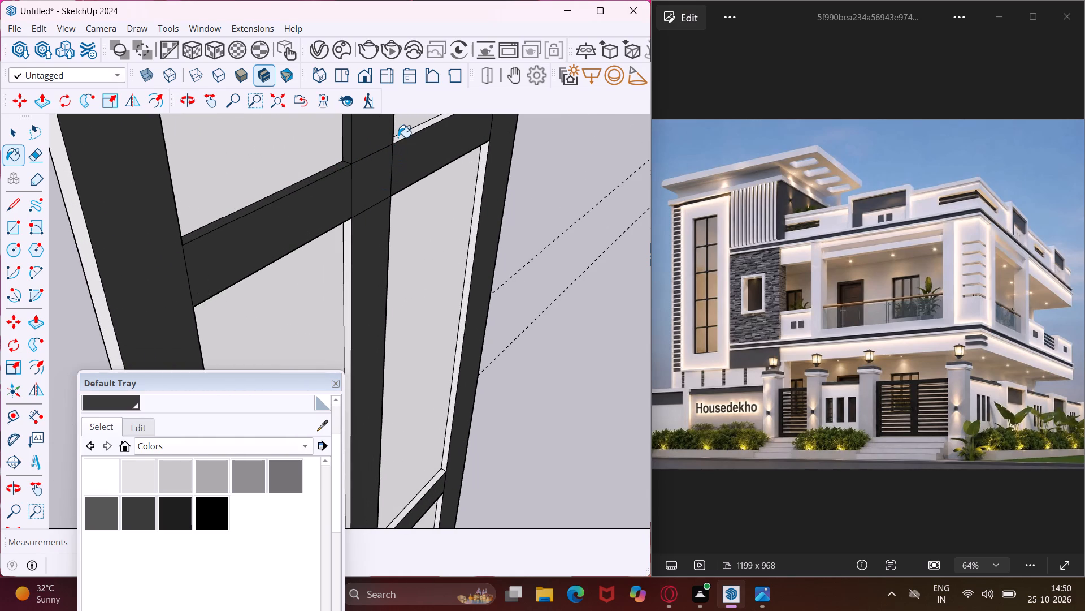
pyautogui.click(398, 137)
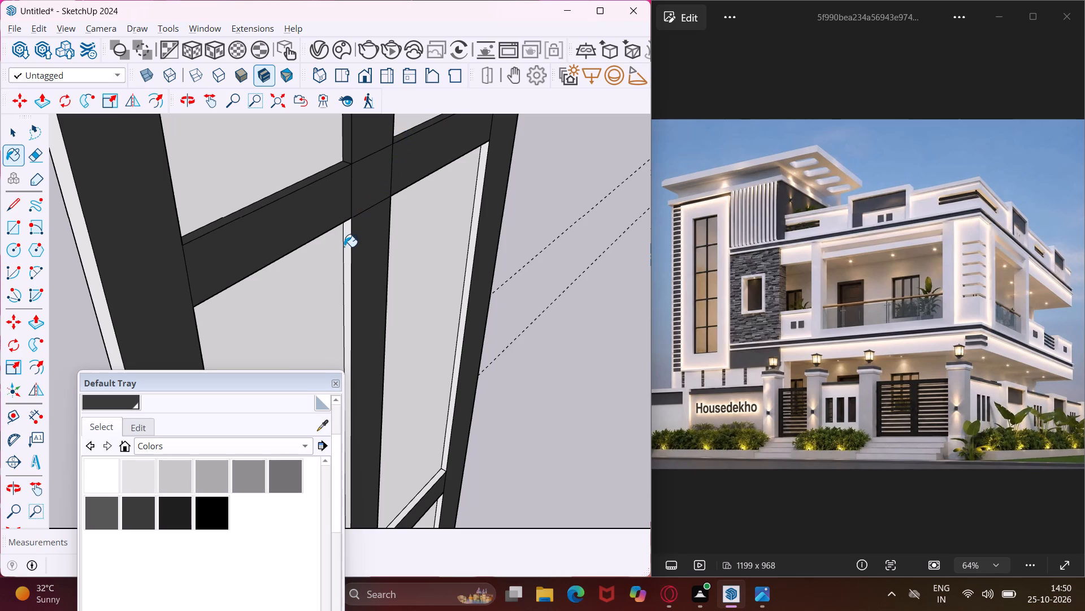
pyautogui.click(344, 247)
# Paint the tall window frame's outer side face and the far stile's inner edges below and above the second-lowest crossbar dark grey.
pyautogui.scroll(-3, 106, 270)
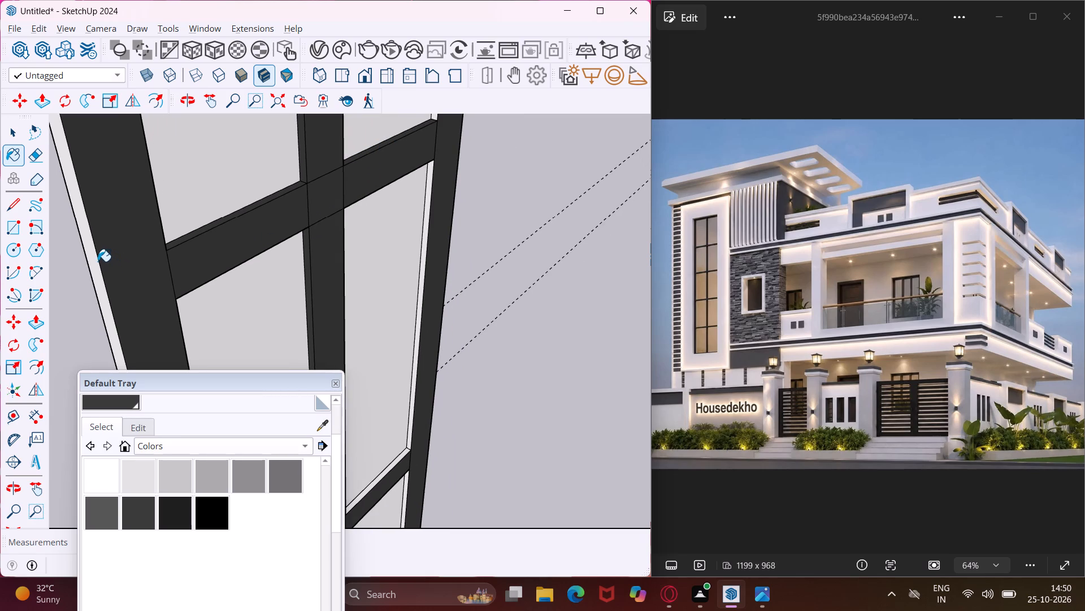
pyautogui.click(94, 259)
pyautogui.scroll(3, 381, 246)
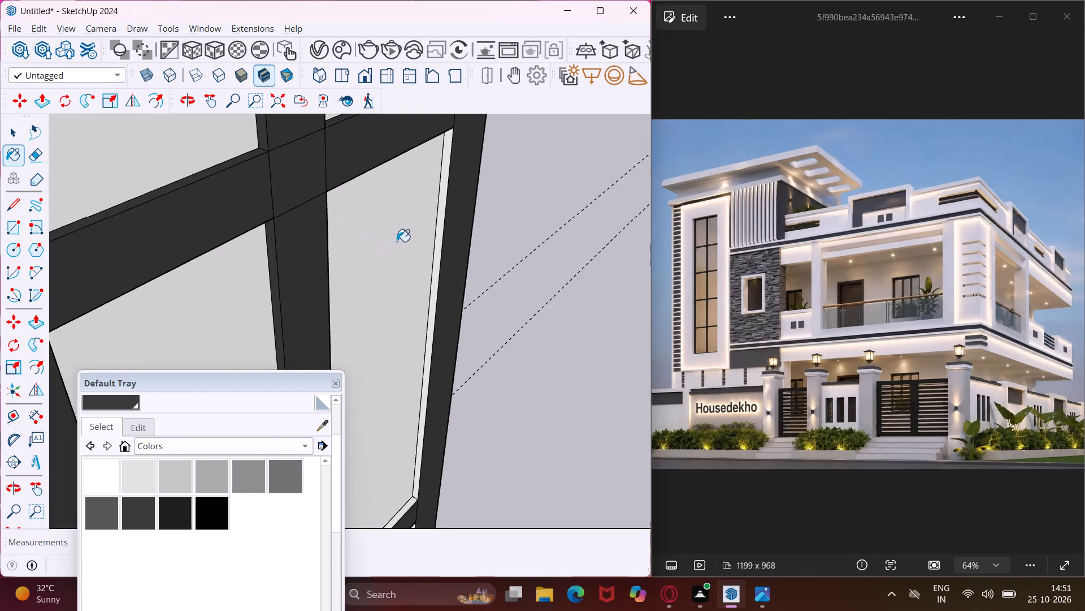
pyautogui.scroll(3, 398, 241)
pyautogui.click(452, 222)
pyautogui.scroll(-9, 444, 223)
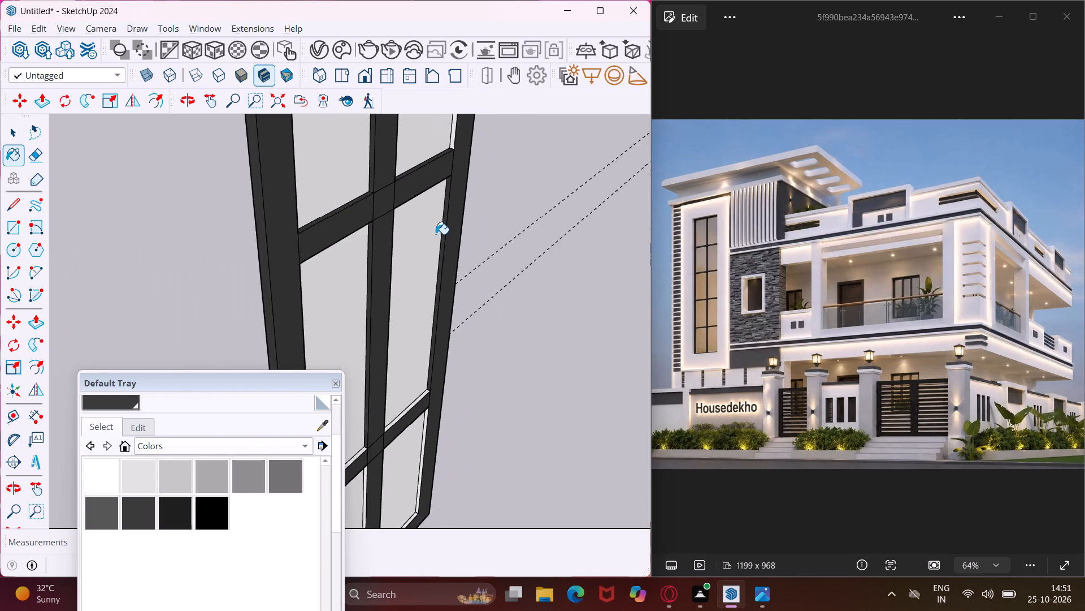
pyautogui.scroll(-5, 436, 234)
pyautogui.scroll(12, 436, 167)
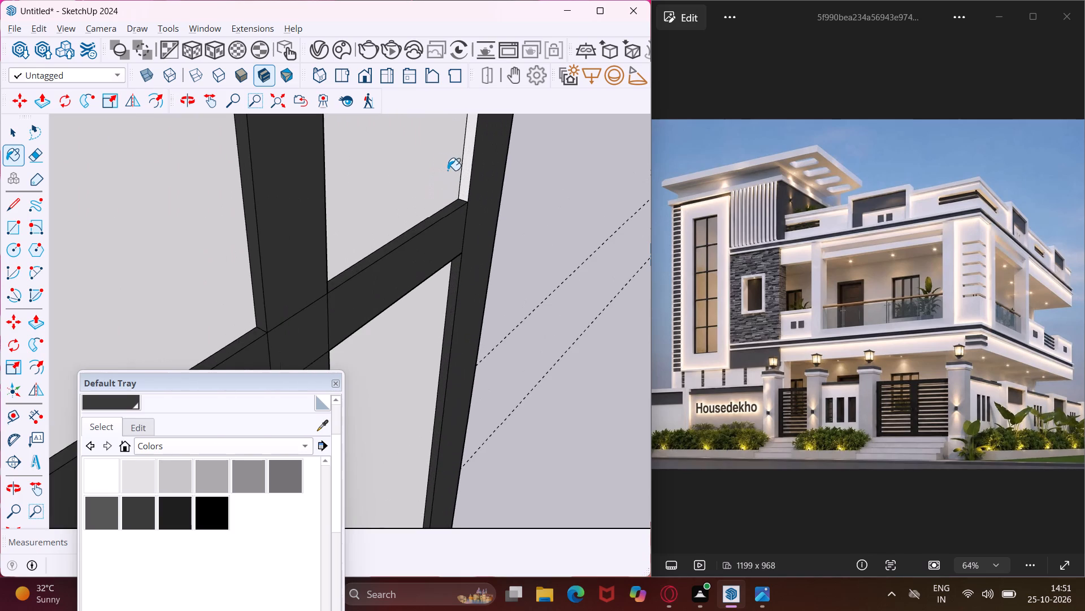
pyautogui.click(464, 178)
# Paint the lowest crossbar's upper edges, plus the mullion side and far stile inner edge beneath it, dark grey.
pyautogui.scroll(-11, 439, 175)
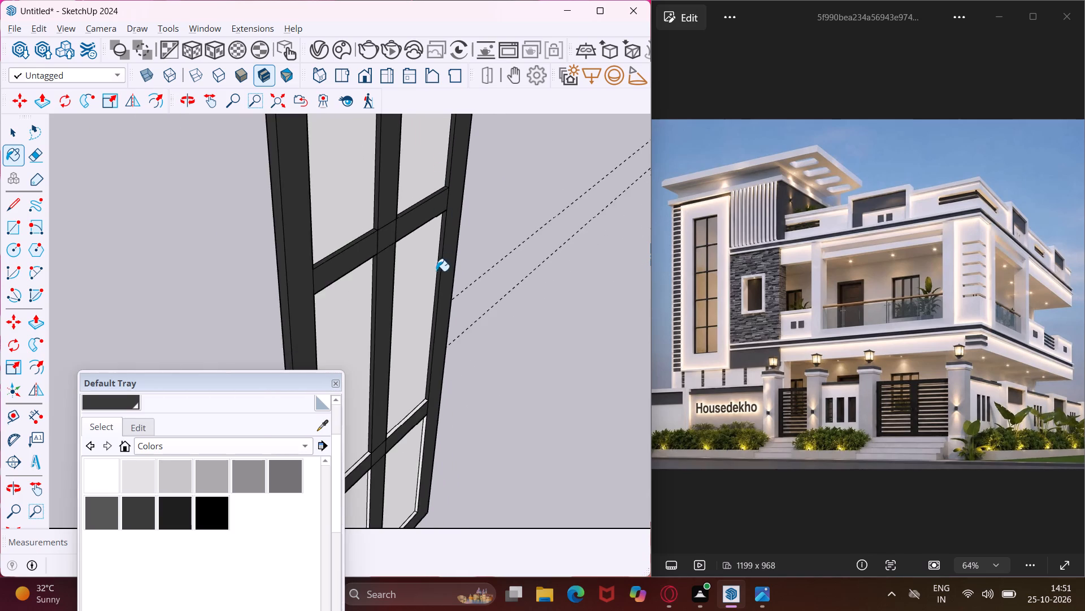
pyautogui.scroll(-5, 436, 273)
pyautogui.scroll(14, 396, 398)
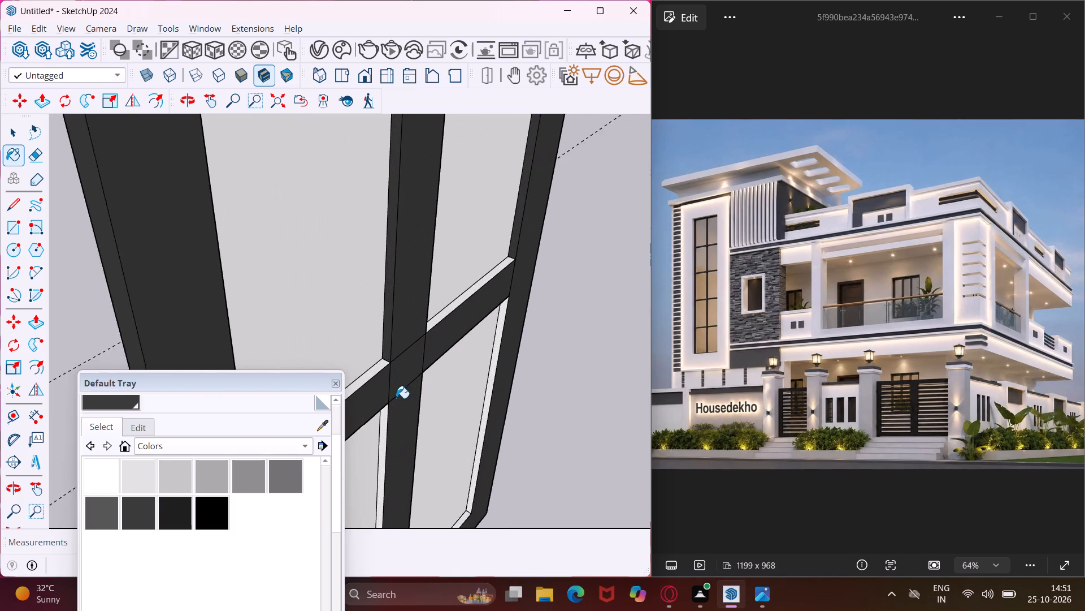
pyautogui.scroll(1, 396, 398)
pyautogui.click(374, 363)
pyautogui.click(441, 307)
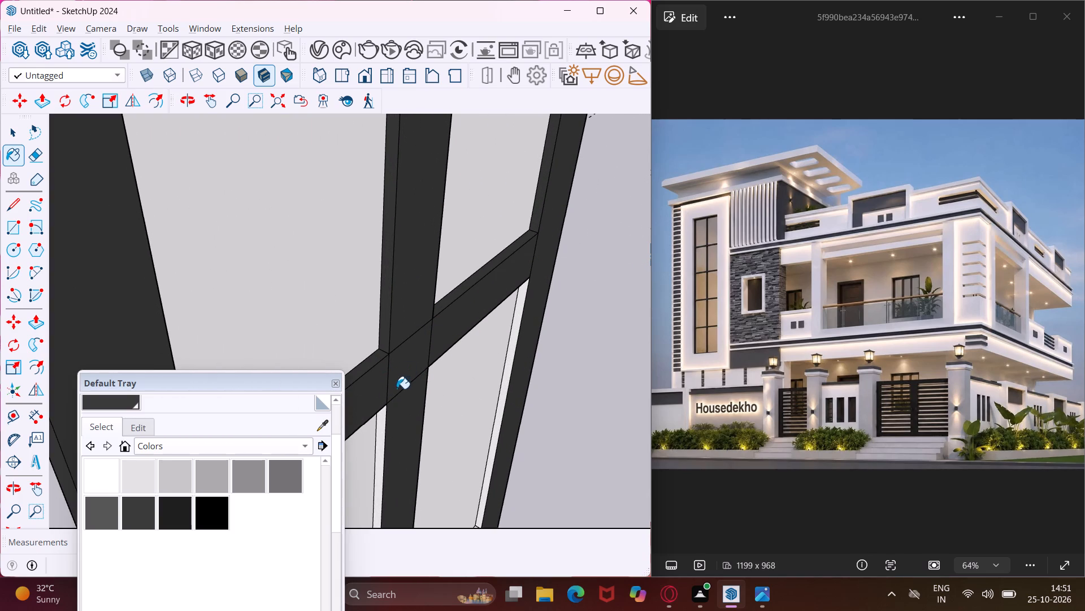
pyautogui.click(384, 417)
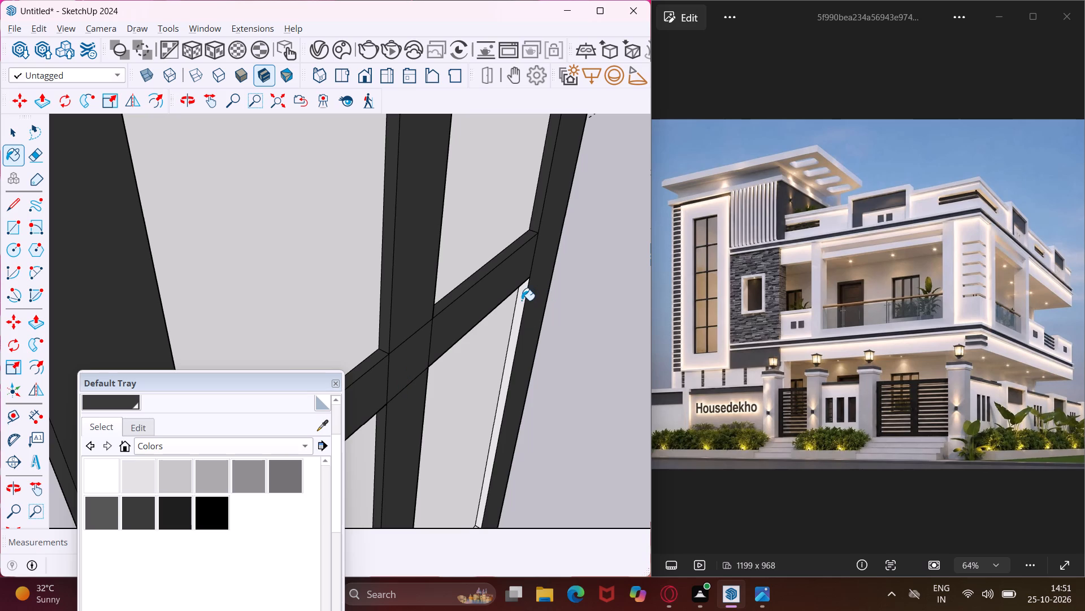
pyautogui.click(522, 300)
# Paint the inner upper edges of the tall window's bottom rail dark grey in both bottom panes.
pyautogui.scroll(-11, 520, 286)
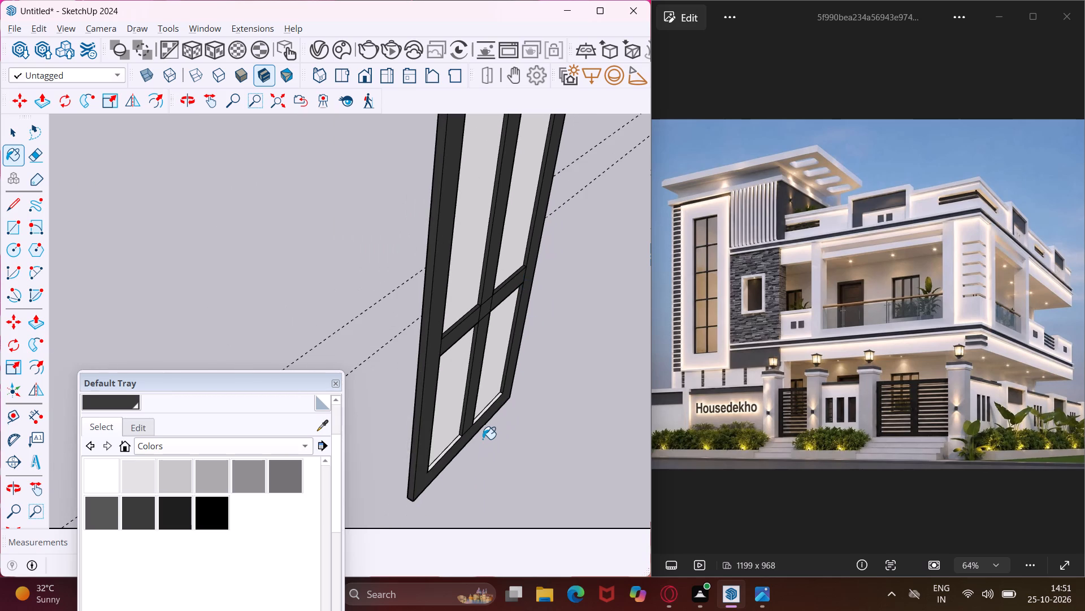
pyautogui.scroll(5, 481, 440)
pyautogui.click(457, 314)
pyautogui.scroll(-6, 465, 305)
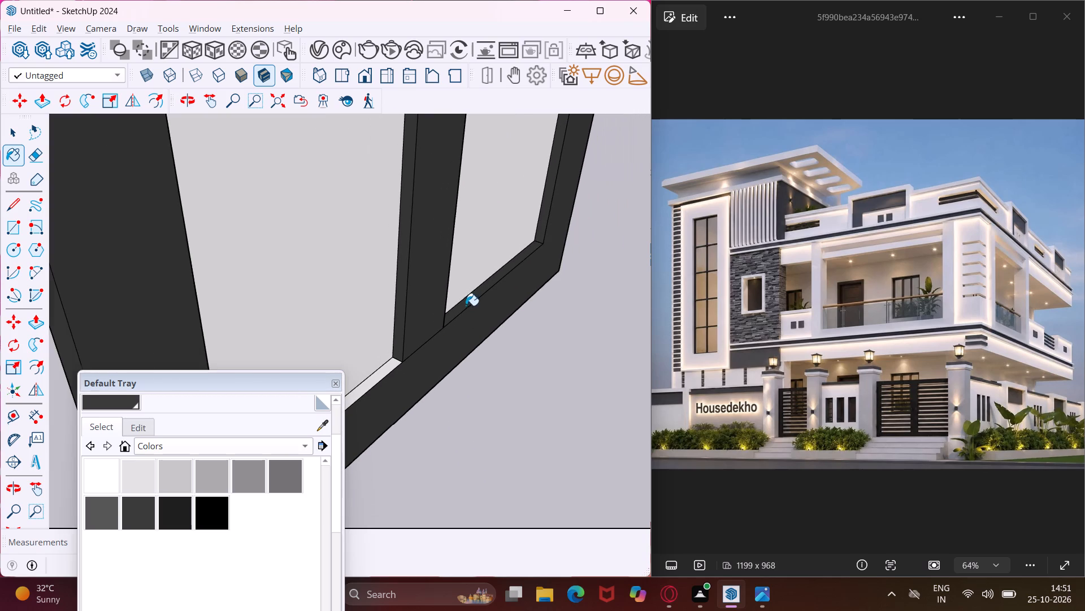
pyautogui.click(385, 375)
# Paint the back of the tall window's outer frame, lowest crossbar and adjoining centre mullion segments dark grey.
pyautogui.moveTo(390, 373); pyautogui.dragTo(484, 346, button='middle')
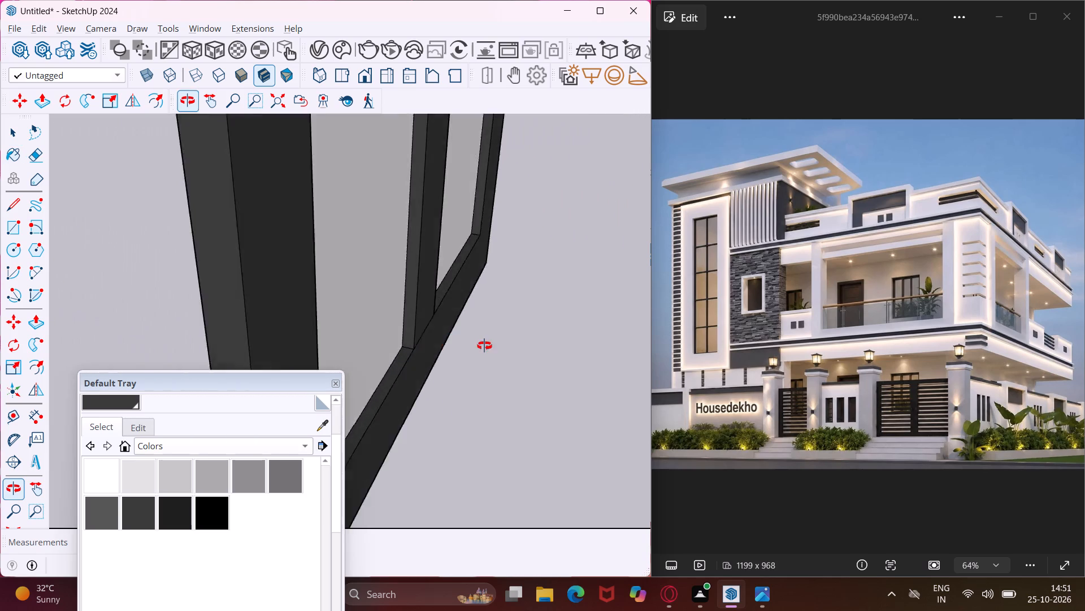
pyautogui.moveTo(484, 346); pyautogui.dragTo(632, 358, button='middle')
pyautogui.scroll(-4, 565, 356)
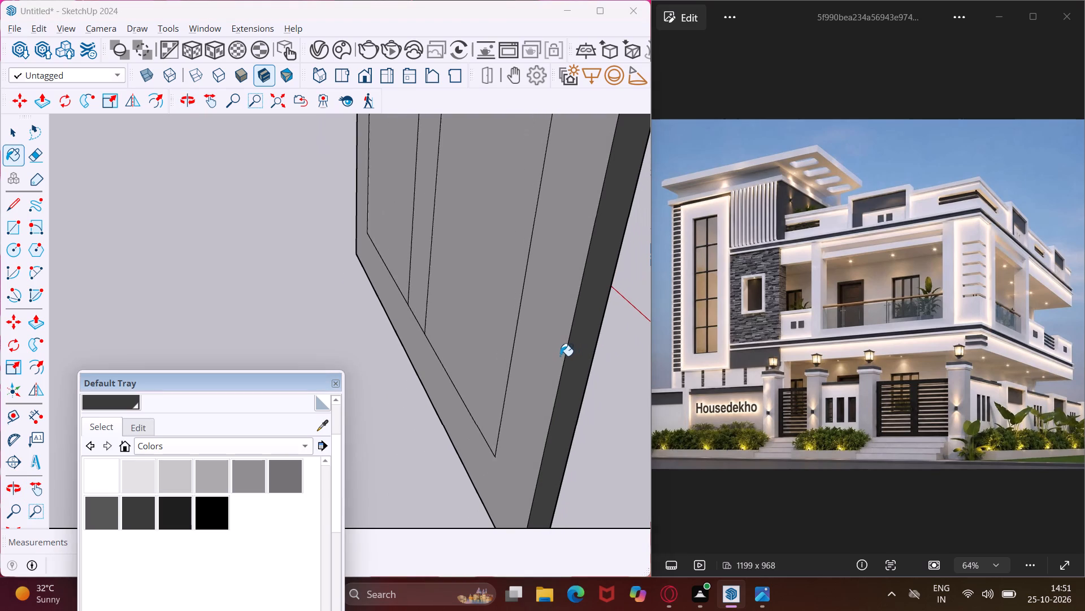
pyautogui.click(553, 356)
pyautogui.scroll(-5, 465, 440)
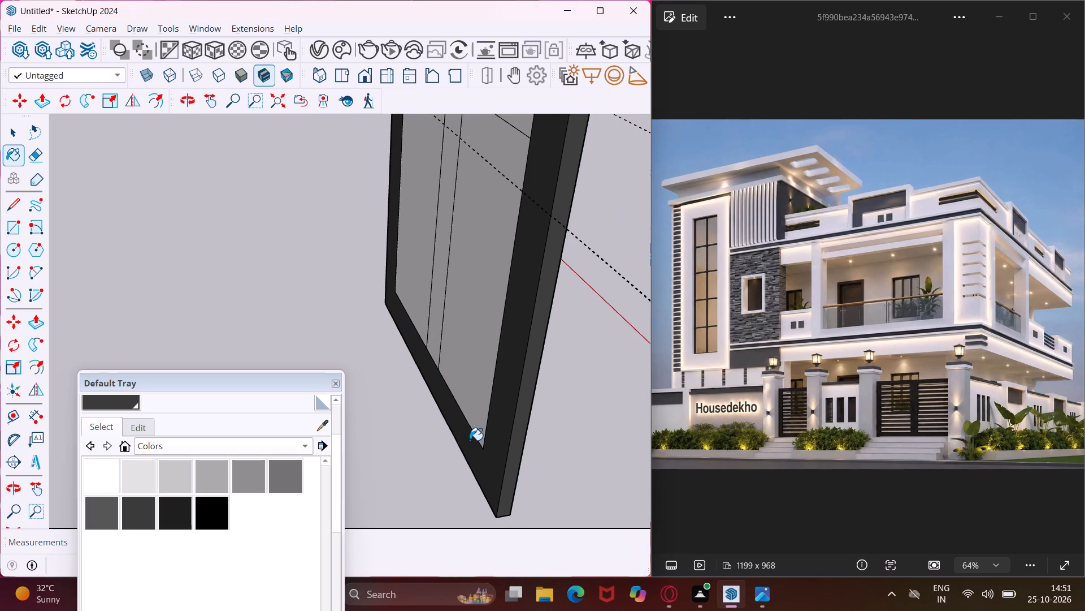
pyautogui.click(431, 336)
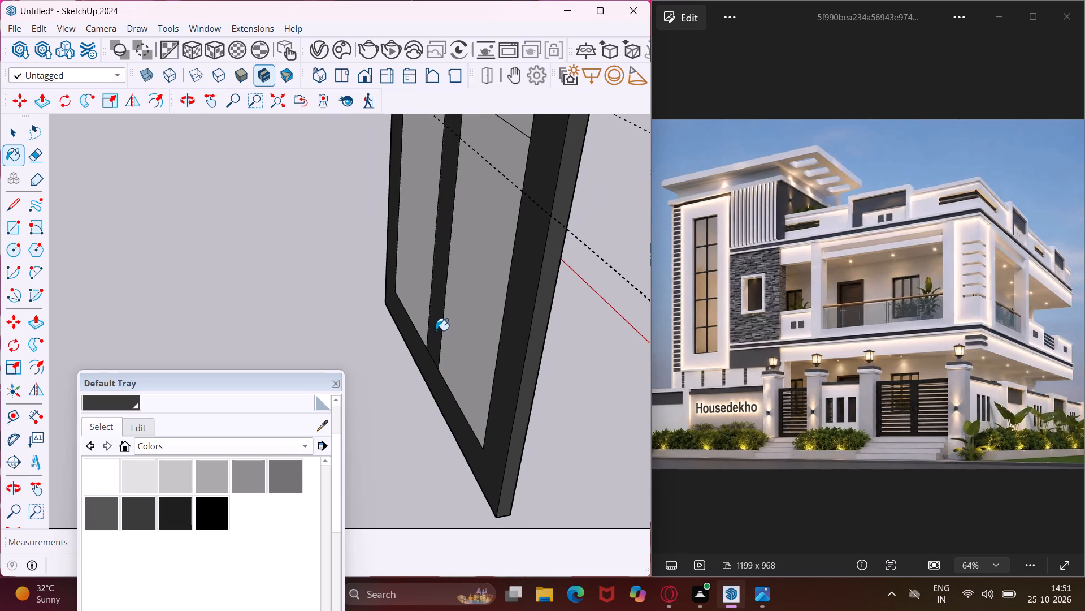
pyautogui.moveTo(436, 330); pyautogui.dragTo(436, 370, button='middle')
pyautogui.scroll(-5, 434, 367)
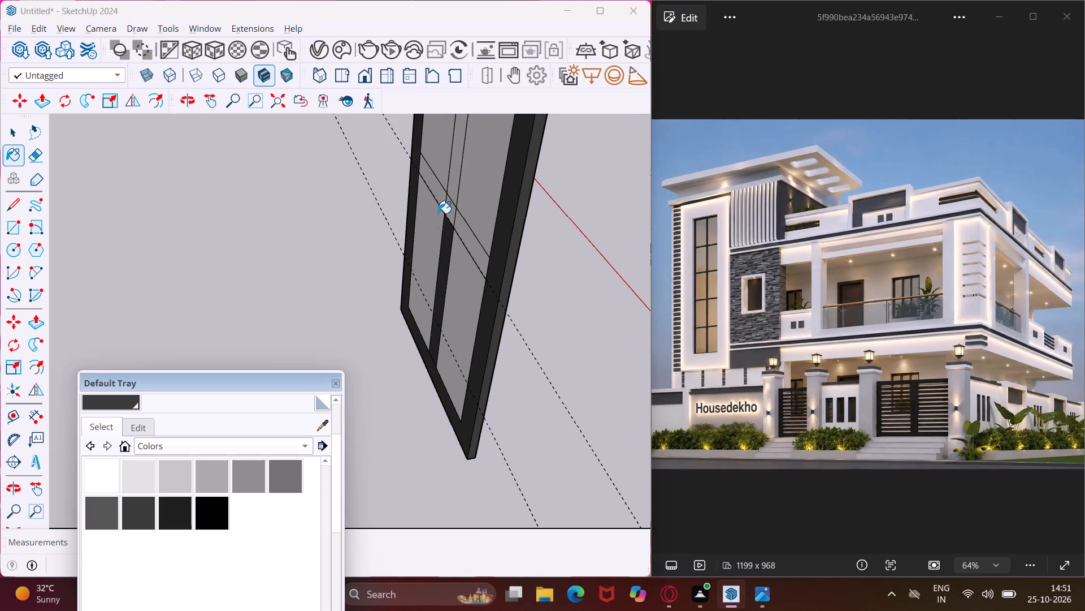
pyautogui.click(439, 199)
pyautogui.click(453, 187)
pyautogui.click(448, 215)
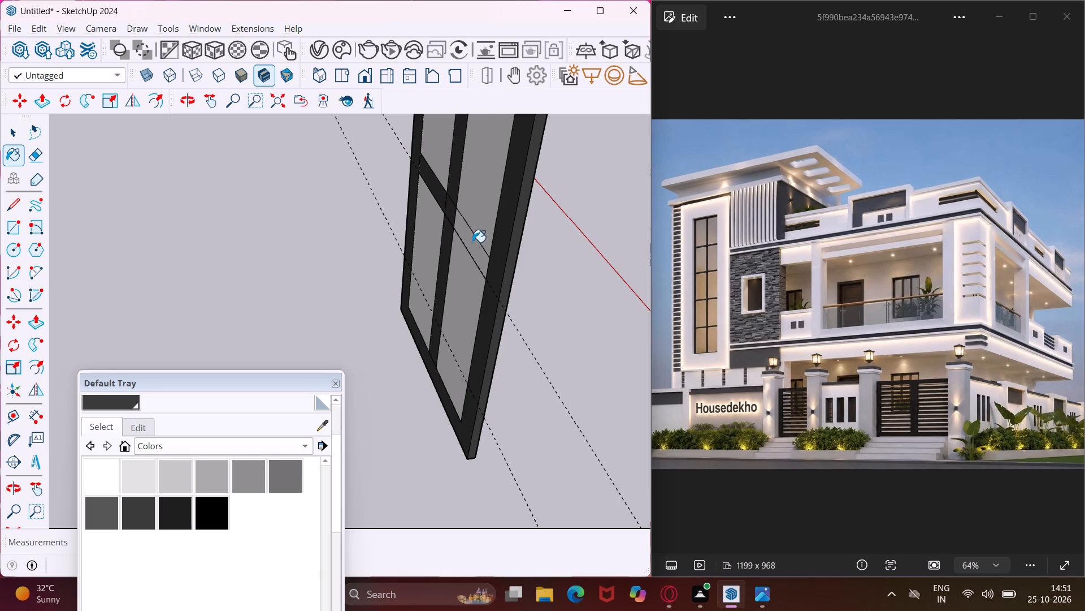
pyautogui.click(472, 242)
# Paint the front faces of the tall window's middle crossbars and the centre mullion segments joining them dark grey.
pyautogui.moveTo(496, 269); pyautogui.dragTo(288, 277, button='middle')
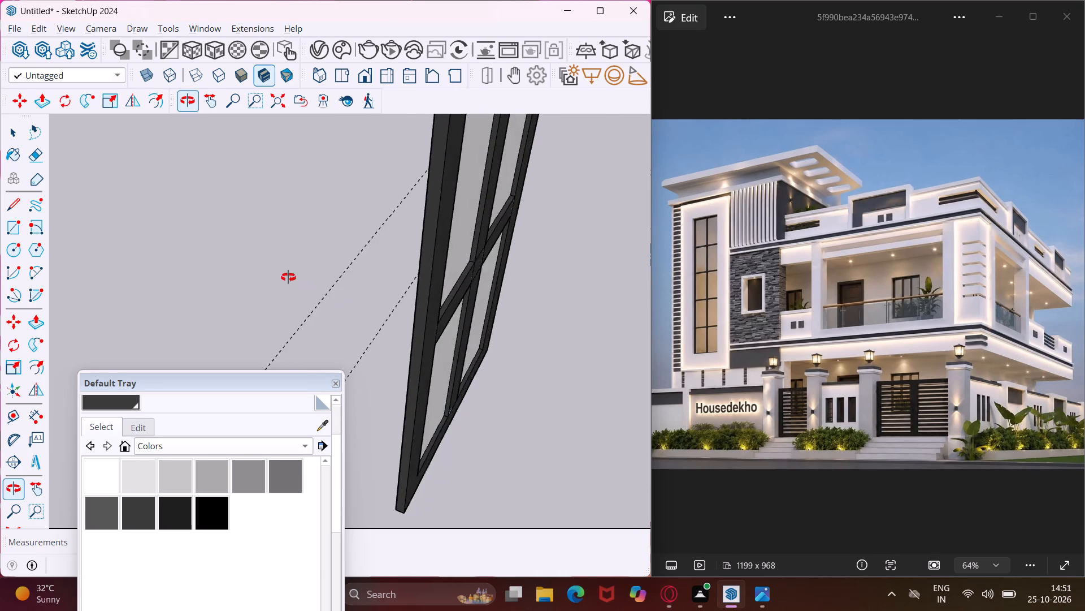
pyautogui.moveTo(288, 277); pyautogui.dragTo(287, 277, button='middle')
pyautogui.scroll(-17, 282, 276)
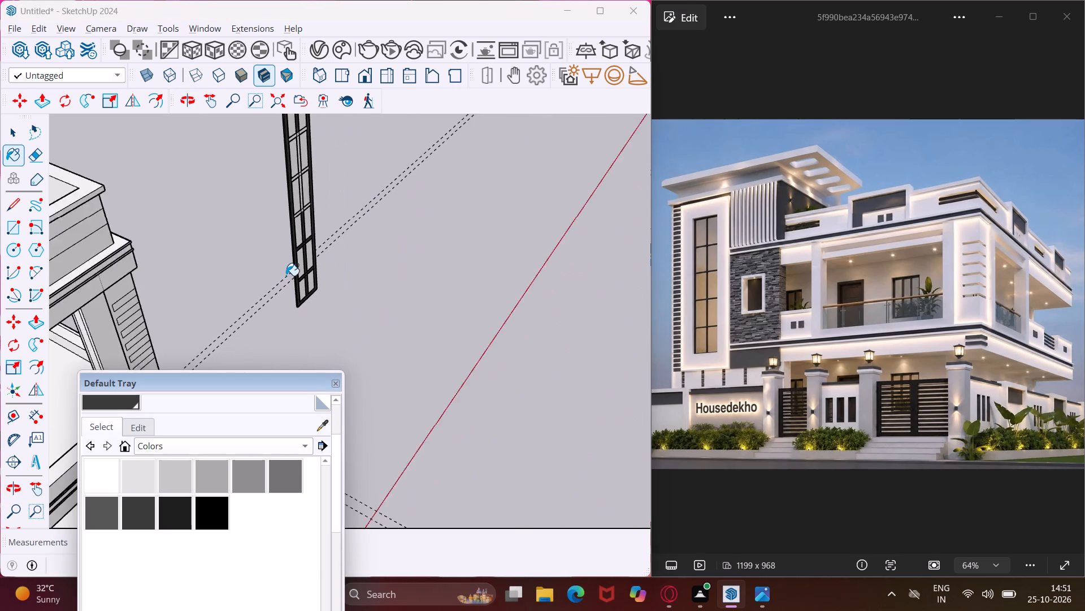
pyautogui.scroll(-2, 286, 276)
pyautogui.scroll(17, 285, 164)
pyautogui.scroll(4, 285, 164)
pyautogui.click(325, 143)
pyautogui.click(367, 159)
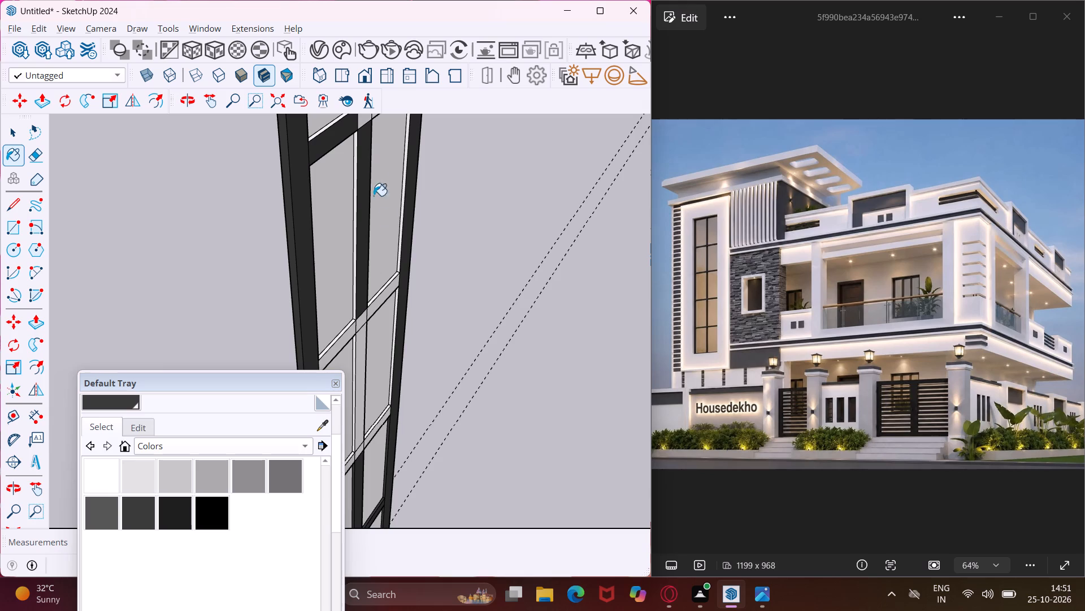
pyautogui.click(387, 293)
pyautogui.click(362, 339)
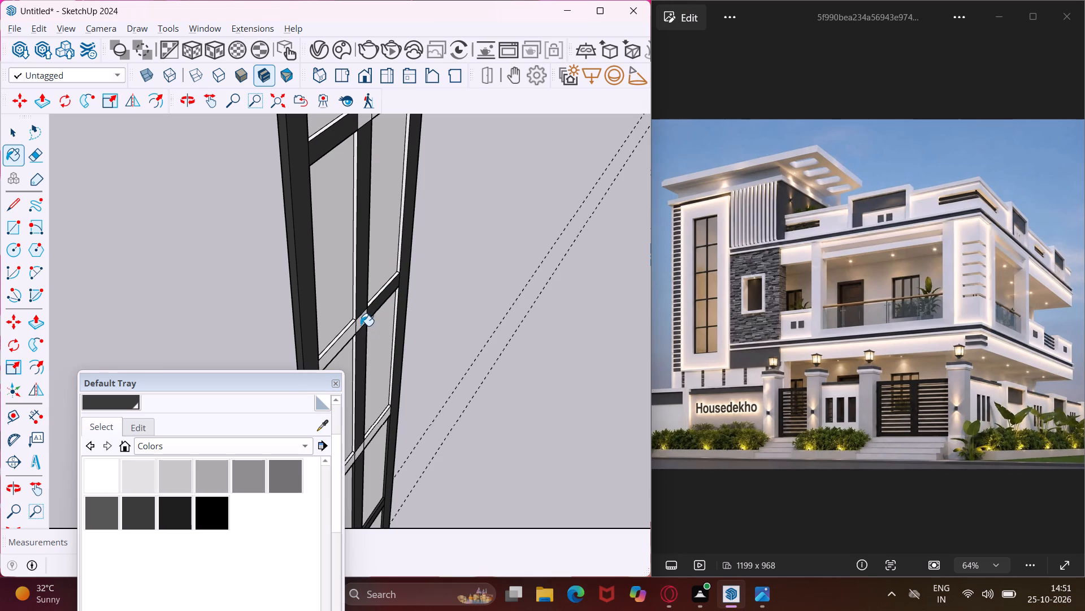
pyautogui.click(361, 325)
pyautogui.click(348, 335)
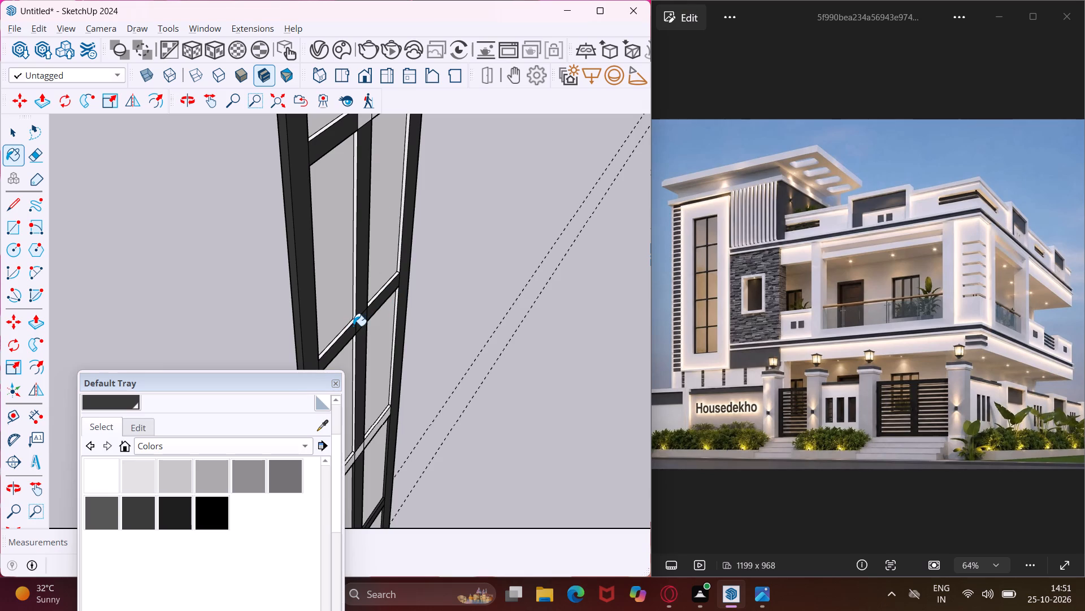
# Paint the tall window's far stile inner edge and the crossbar's upper edge below it dark grey in the far pane.
pyautogui.scroll(3, 375, 428)
pyautogui.click(378, 429)
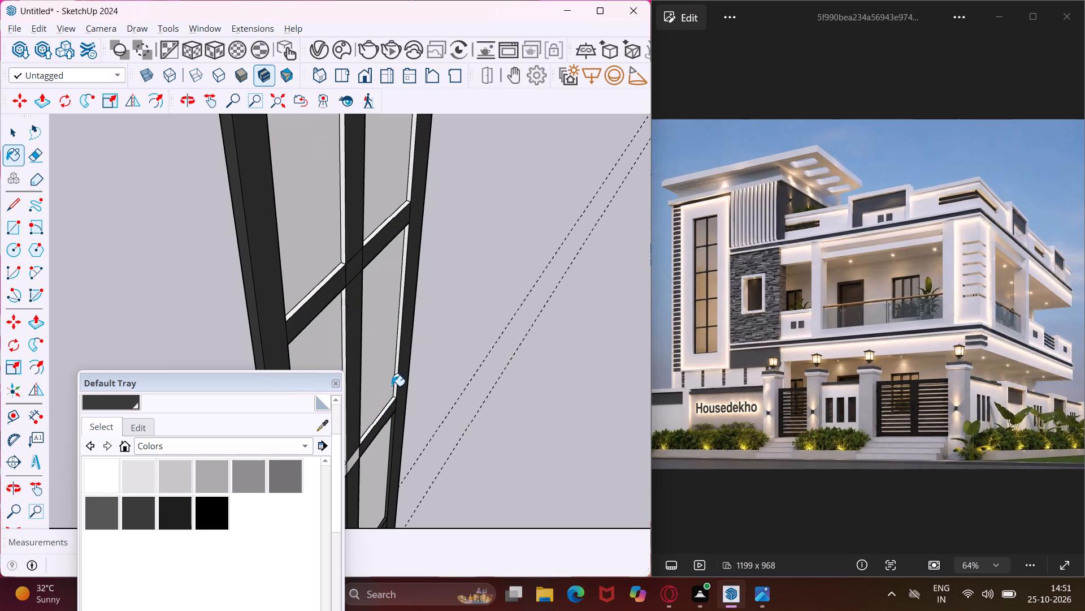
pyautogui.click(394, 377)
pyautogui.scroll(4, 395, 376)
pyautogui.click(395, 376)
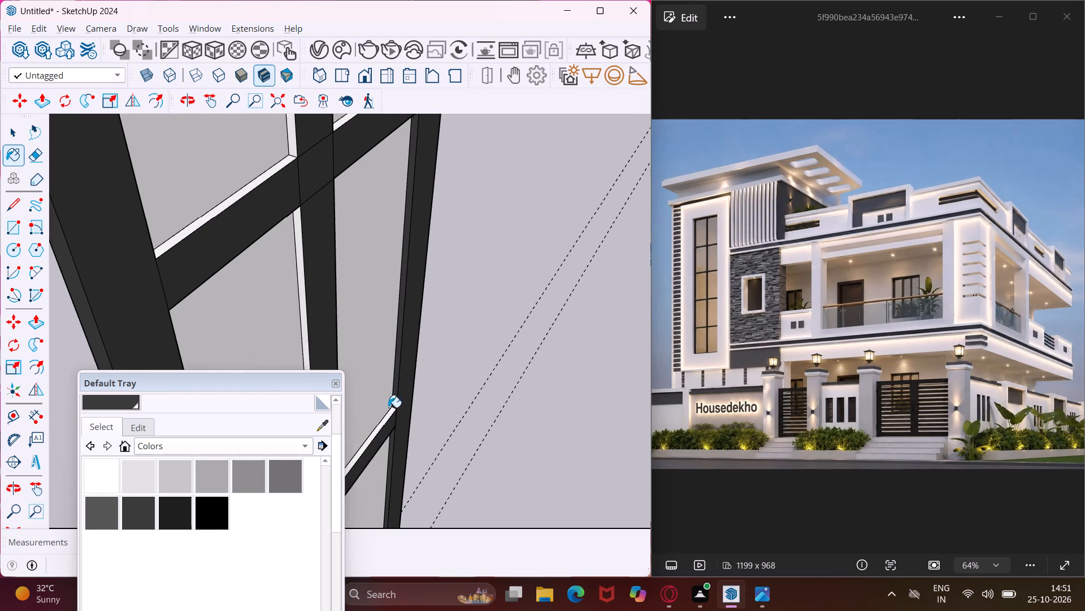
pyautogui.click(383, 422)
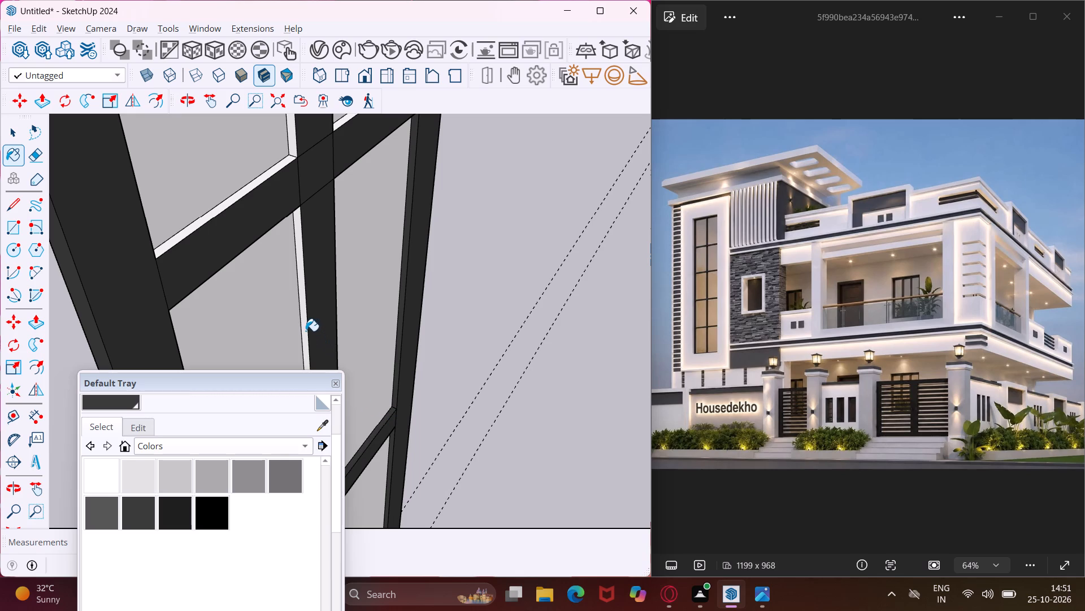
# Paint the centre mullion's side faces around the middle crossbar and that crossbar's upper edges dark grey.
pyautogui.click(306, 331)
pyautogui.click(292, 148)
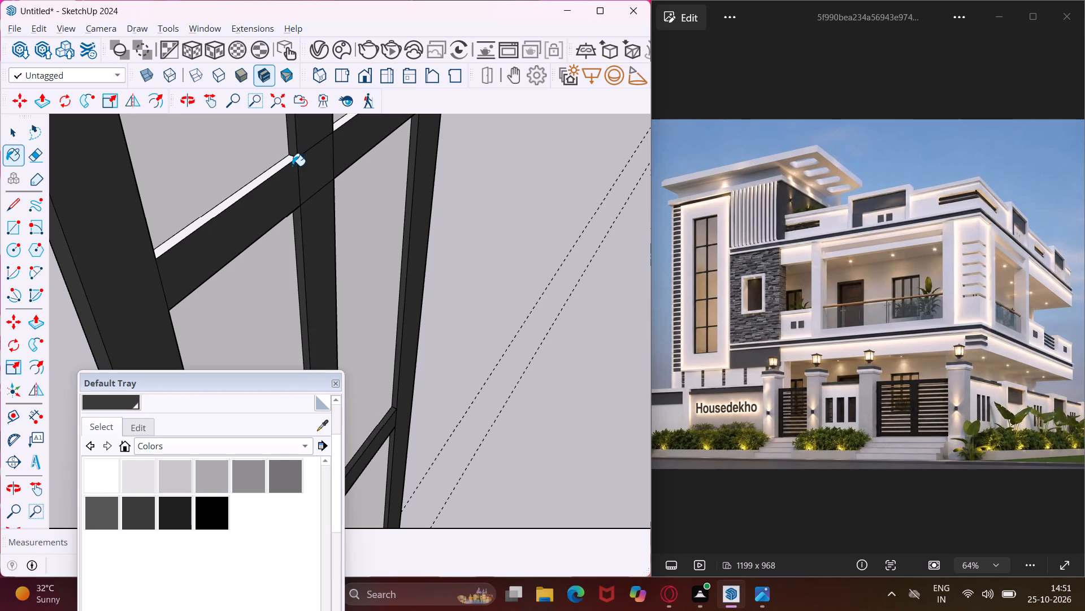
pyautogui.click(287, 166)
pyautogui.click(290, 158)
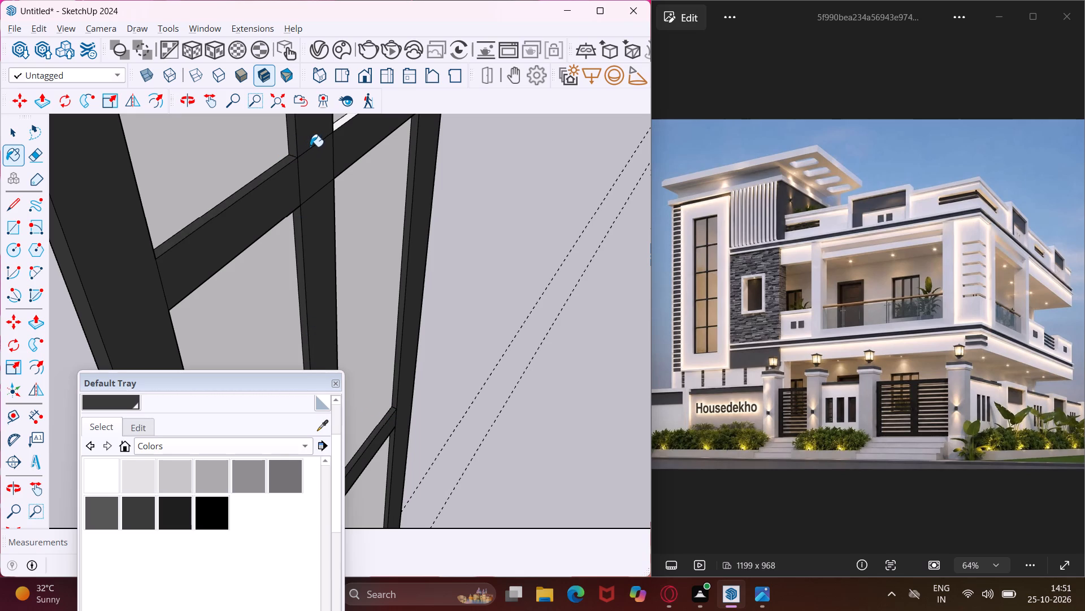
pyautogui.click(339, 127)
pyautogui.click(339, 127)
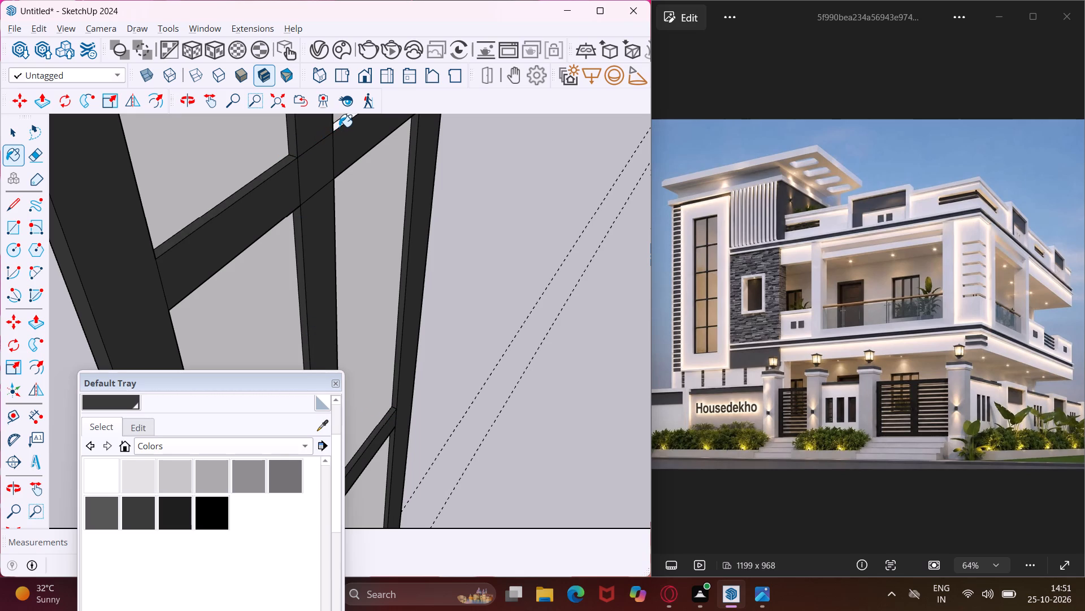
pyautogui.click(339, 127)
pyautogui.click(338, 125)
# Paint the next higher crossbar's near-half front face, its mullion junction and its near upper edge dark grey.
pyautogui.scroll(-8, 336, 139)
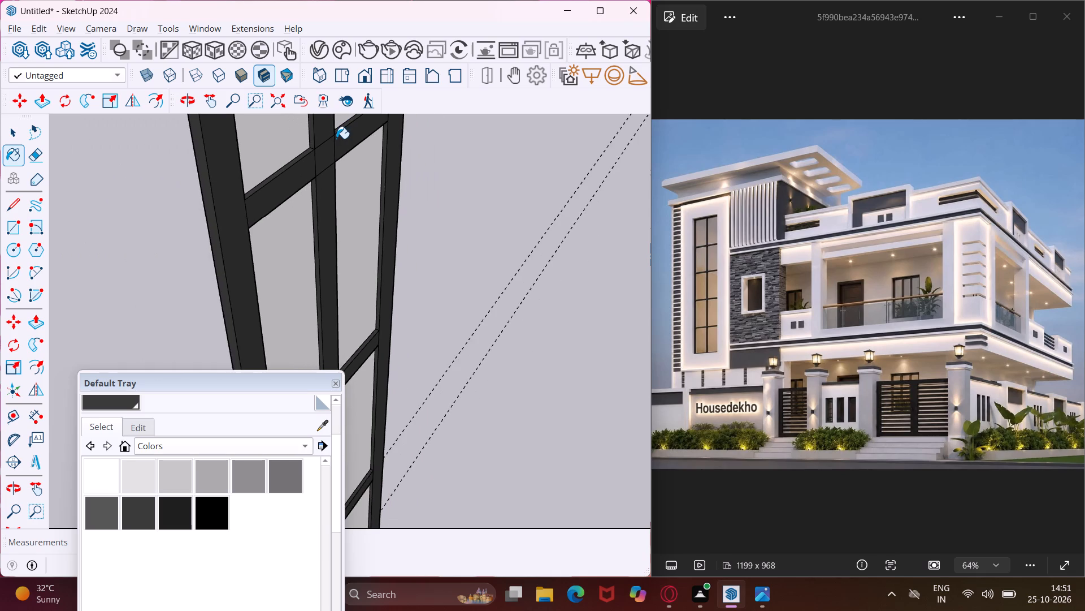
pyautogui.scroll(-7, 336, 139)
pyautogui.scroll(10, 310, 298)
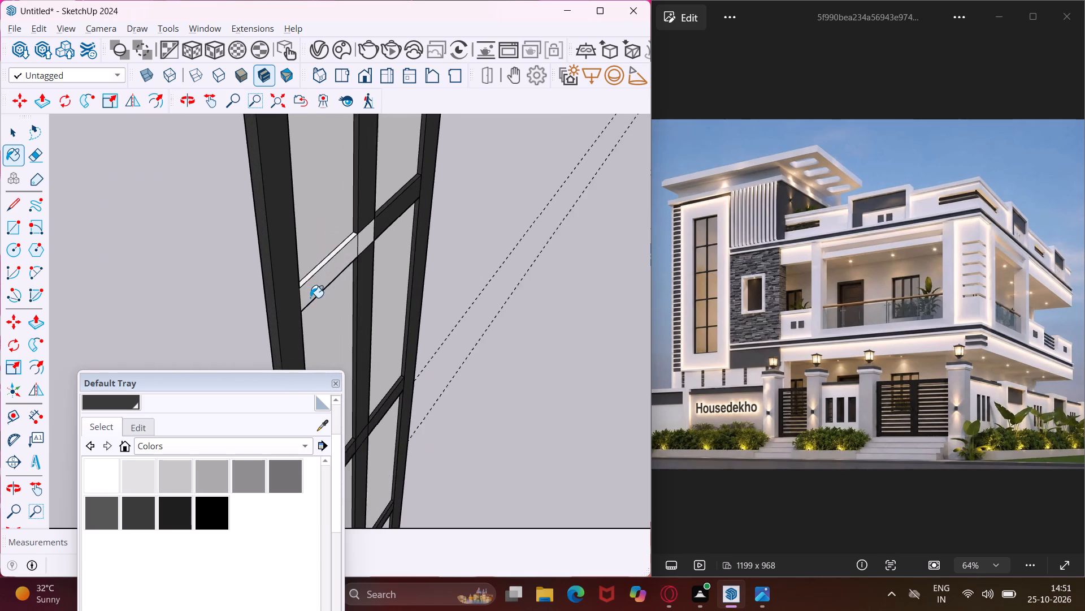
pyautogui.scroll(4, 310, 298)
pyautogui.click(310, 298)
pyautogui.click(396, 214)
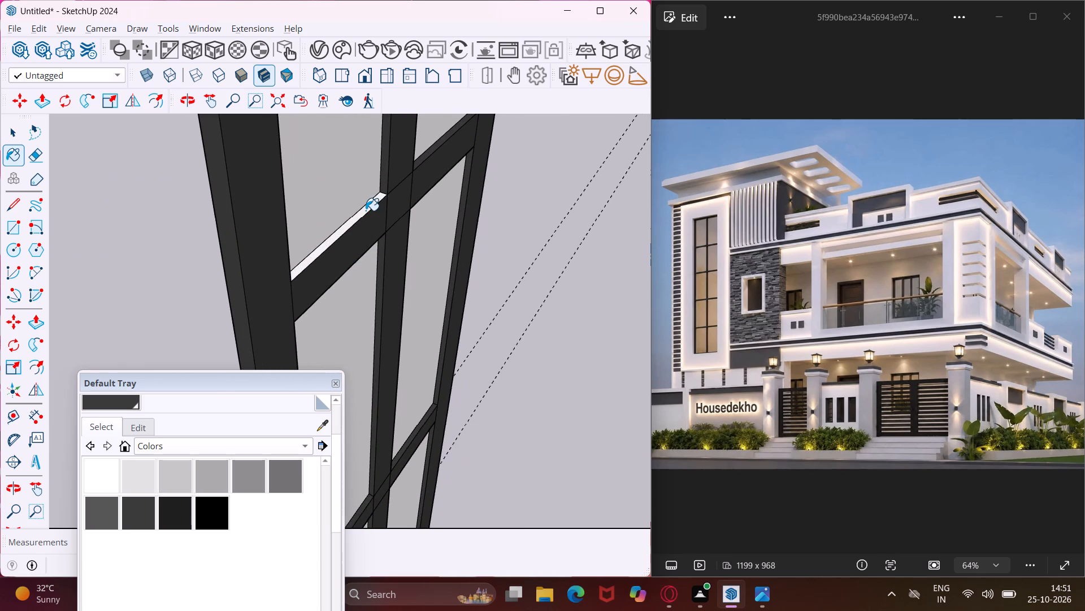
pyautogui.scroll(3, 366, 210)
pyautogui.click(362, 214)
# Paint the underside of that crossbar dark grey in both the near and far panes.
pyautogui.moveTo(368, 261); pyautogui.dragTo(332, 88, button='middle')
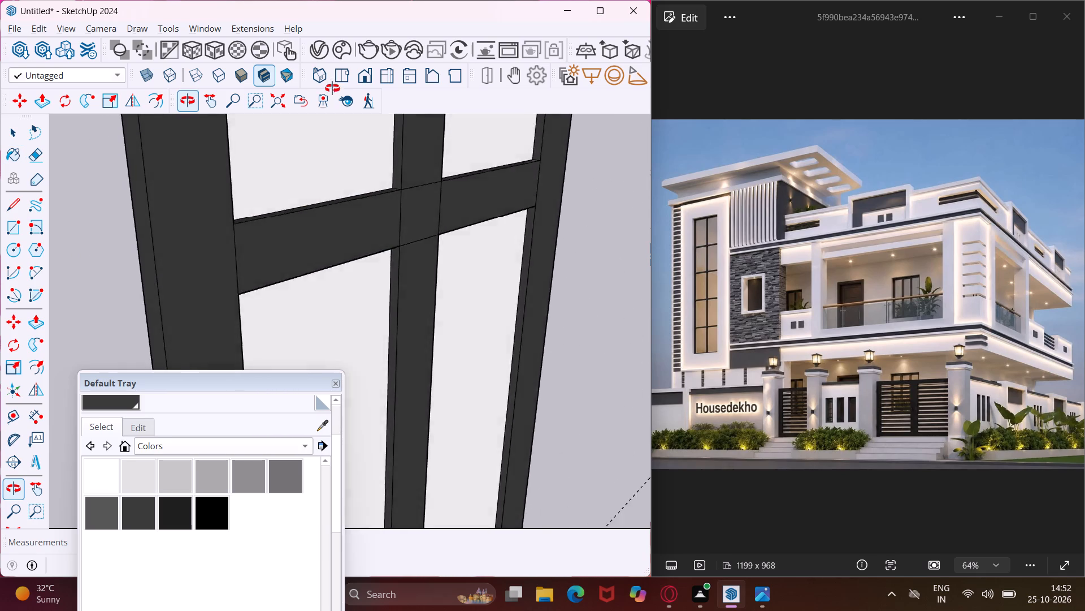
pyautogui.moveTo(332, 88); pyautogui.dragTo(364, 31, button='middle')
pyautogui.scroll(4, 348, 245)
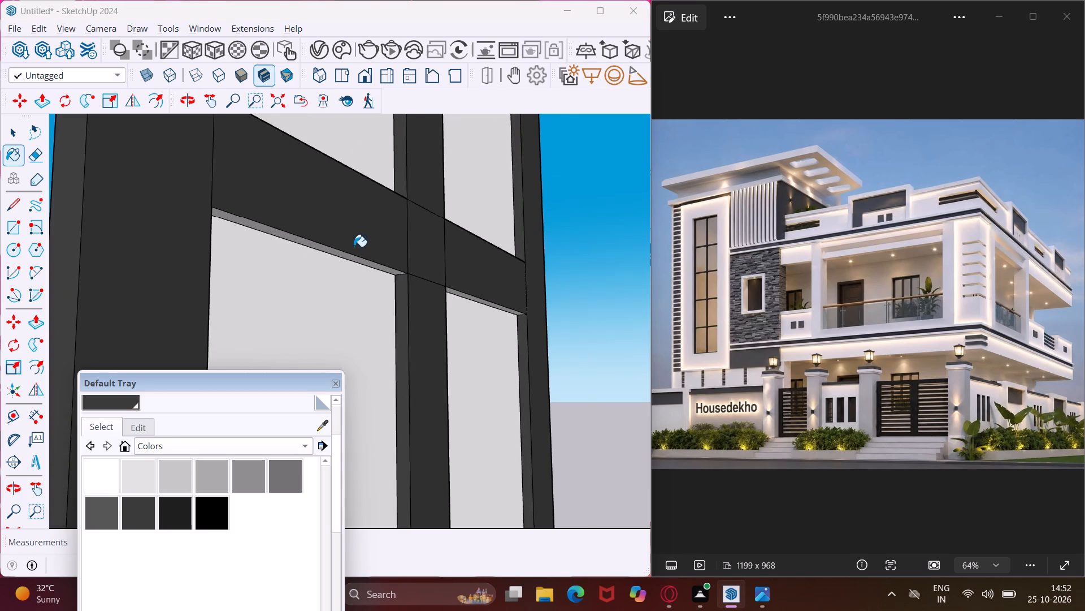
pyautogui.scroll(3, 354, 247)
pyautogui.click(367, 265)
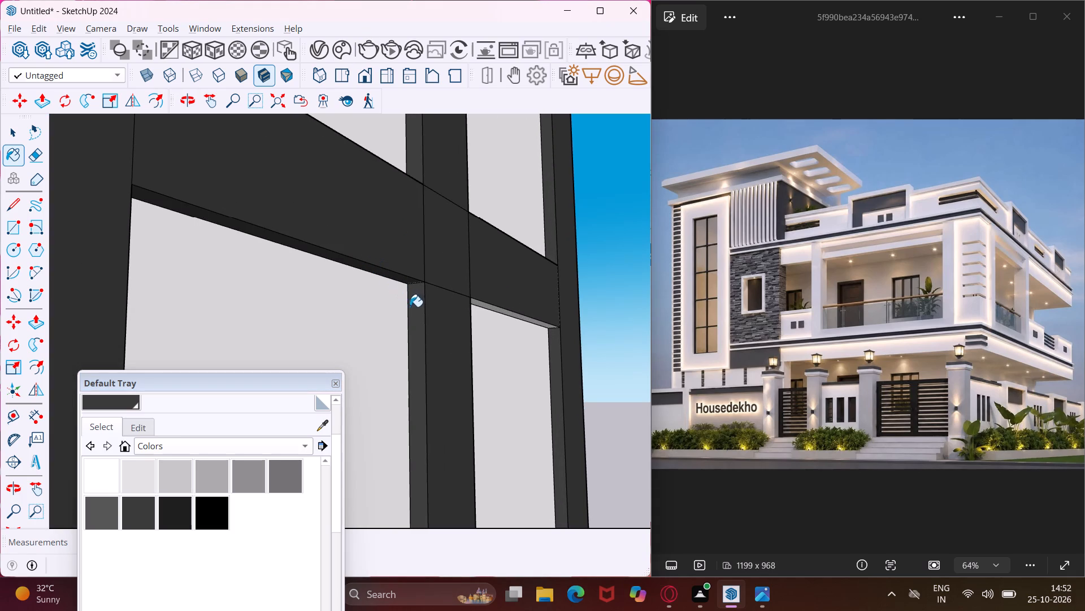
pyautogui.click(415, 308)
pyautogui.scroll(8, 479, 305)
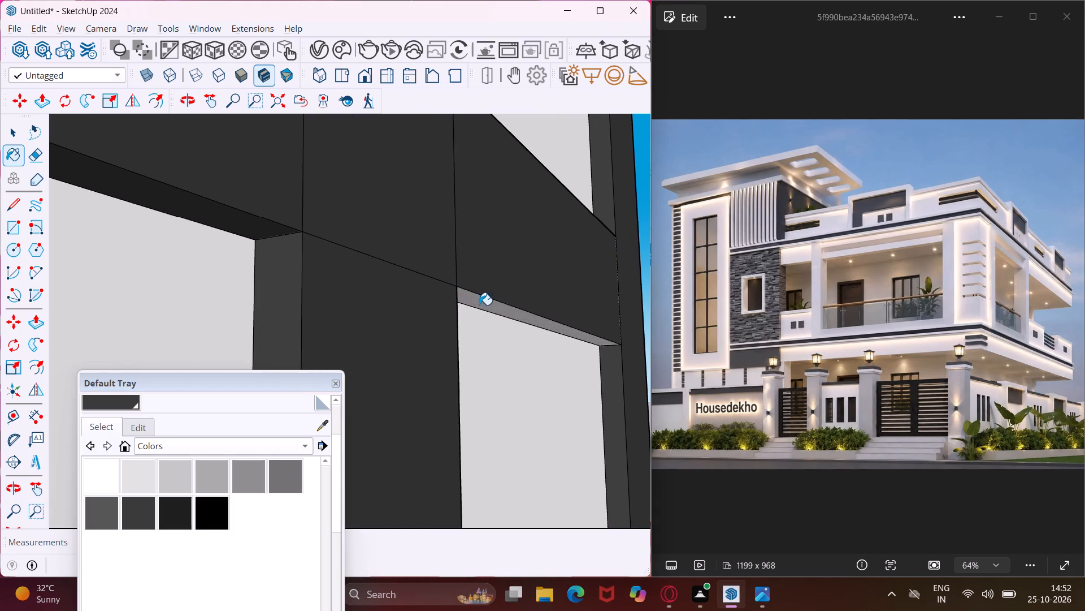
pyautogui.click(479, 304)
# Paint the bottom face of the tall window's outer frame dark grey.
pyautogui.scroll(-15, 432, 268)
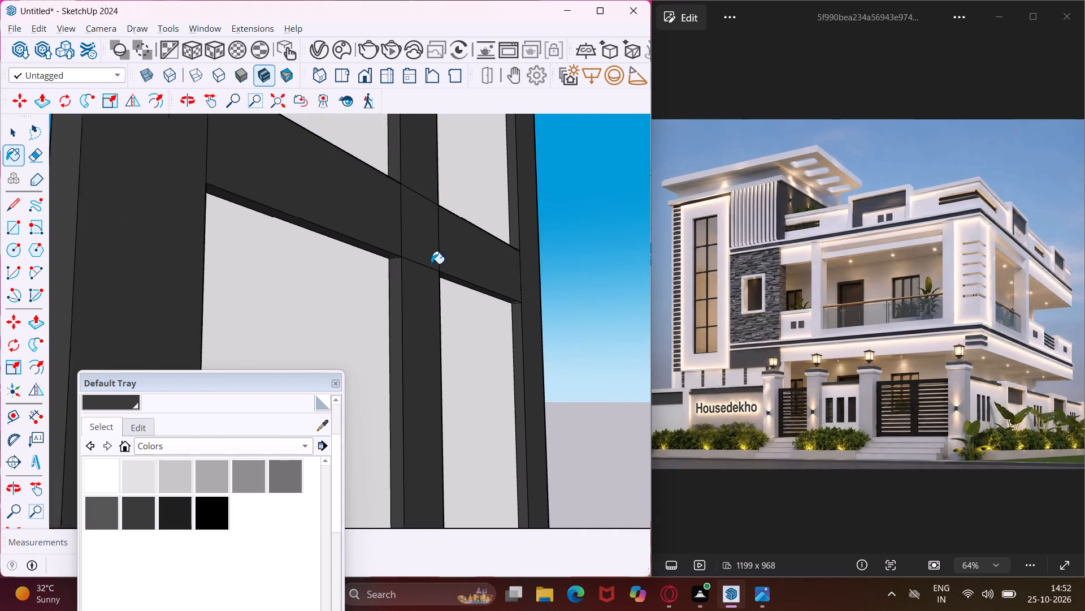
pyautogui.scroll(-20, 431, 264)
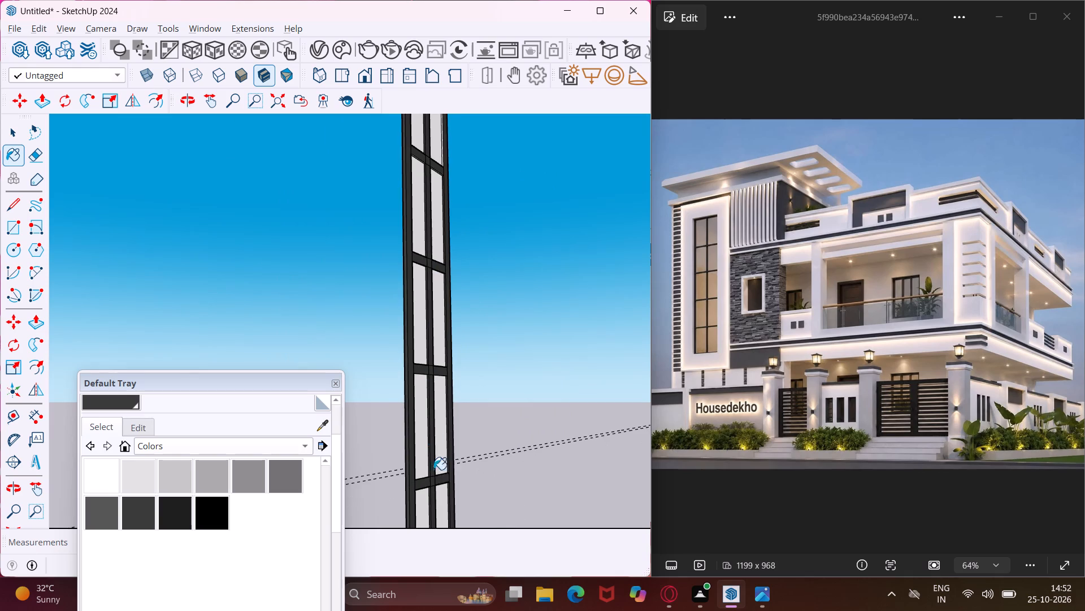
pyautogui.moveTo(440, 506); pyautogui.dragTo(383, 274, button='middle')
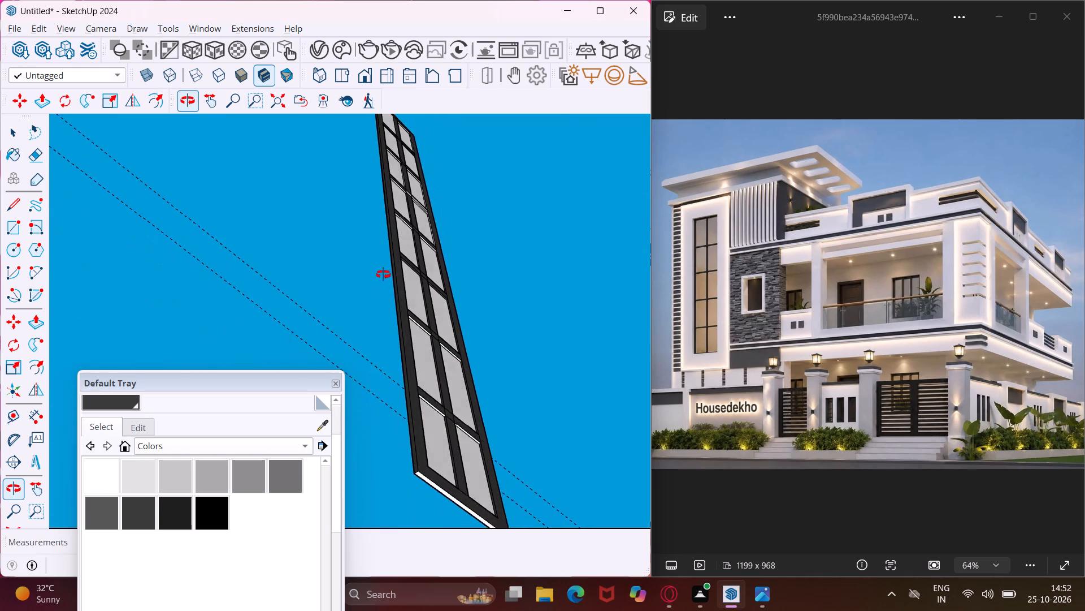
pyautogui.moveTo(383, 274); pyautogui.dragTo(381, 251, button='middle')
pyautogui.scroll(5, 446, 482)
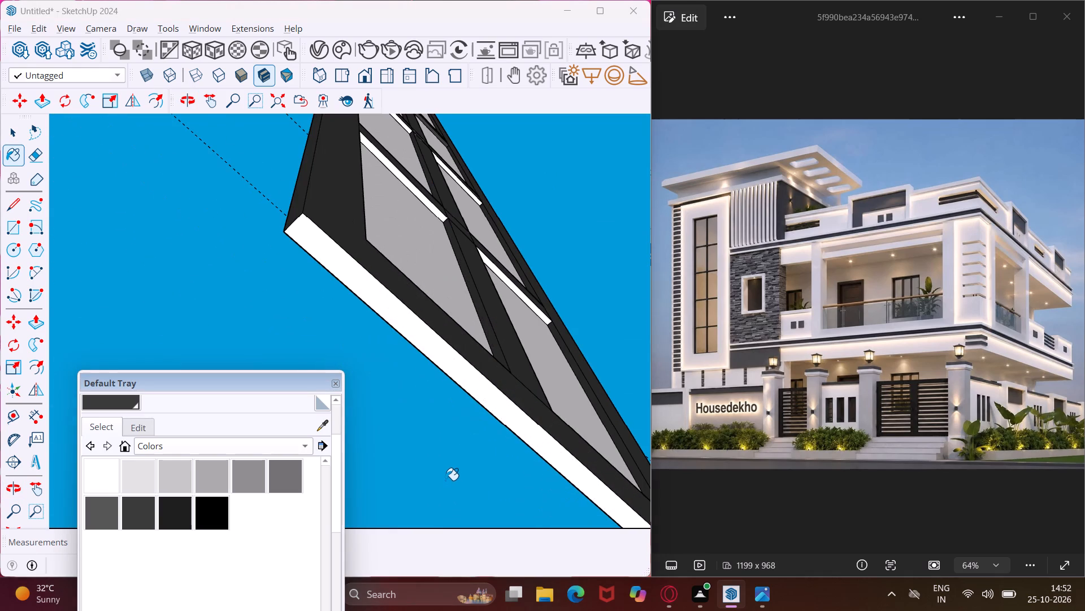
pyautogui.click(480, 395)
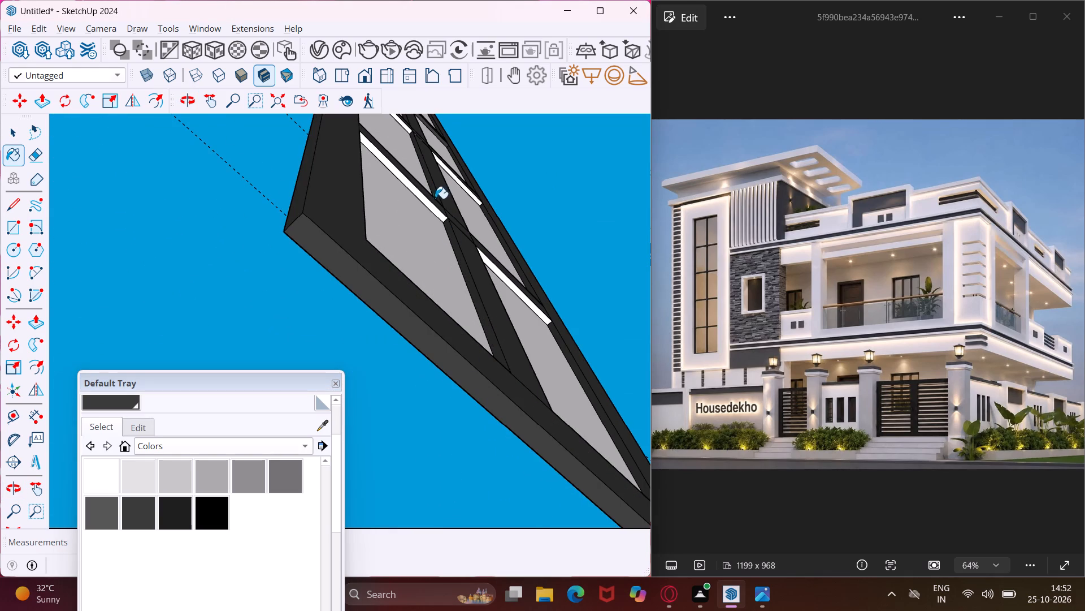
# Paint the undersides of the tall window's lower crossbars dark grey in the near and far panes.
pyautogui.click(430, 205)
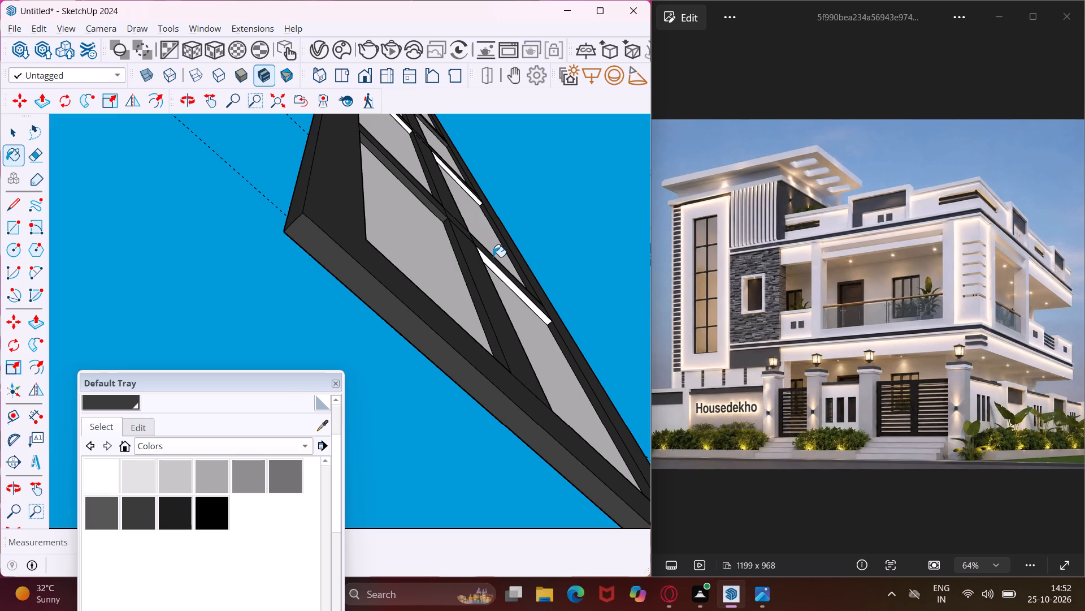
pyautogui.click(493, 264)
pyautogui.click(491, 266)
pyautogui.moveTo(491, 266); pyautogui.dragTo(498, 313, button='middle')
pyautogui.scroll(-3, 480, 302)
pyautogui.scroll(7, 428, 126)
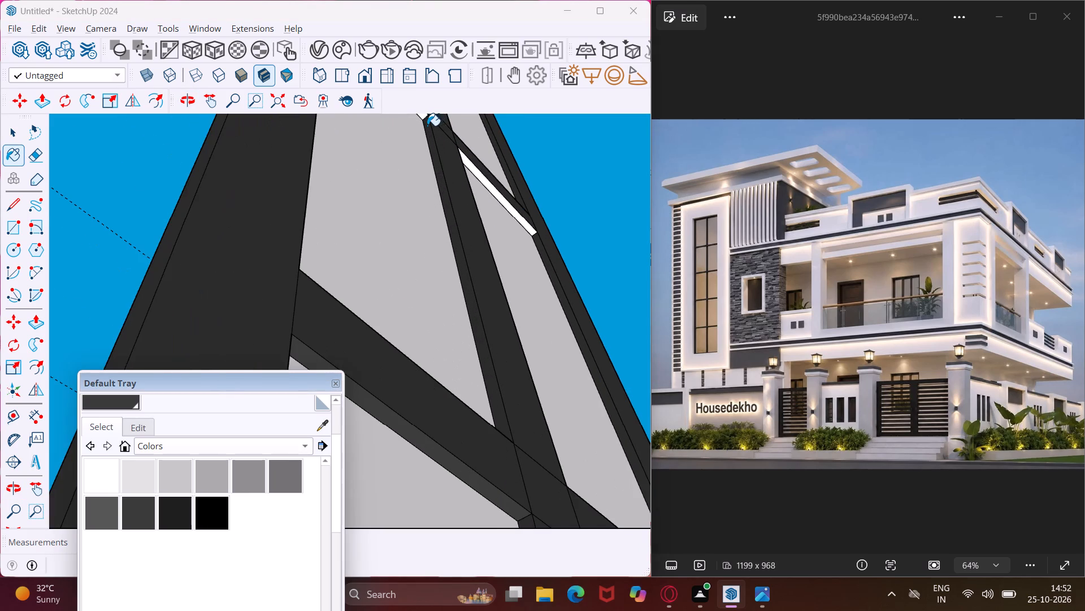
pyautogui.click(423, 117)
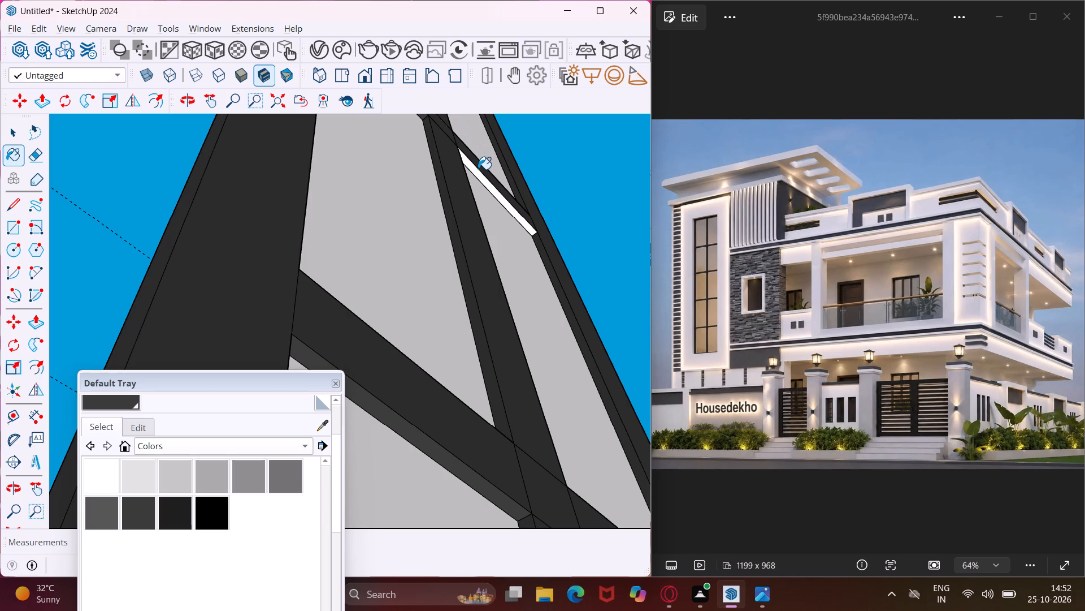
pyautogui.click(478, 169)
pyautogui.click(478, 173)
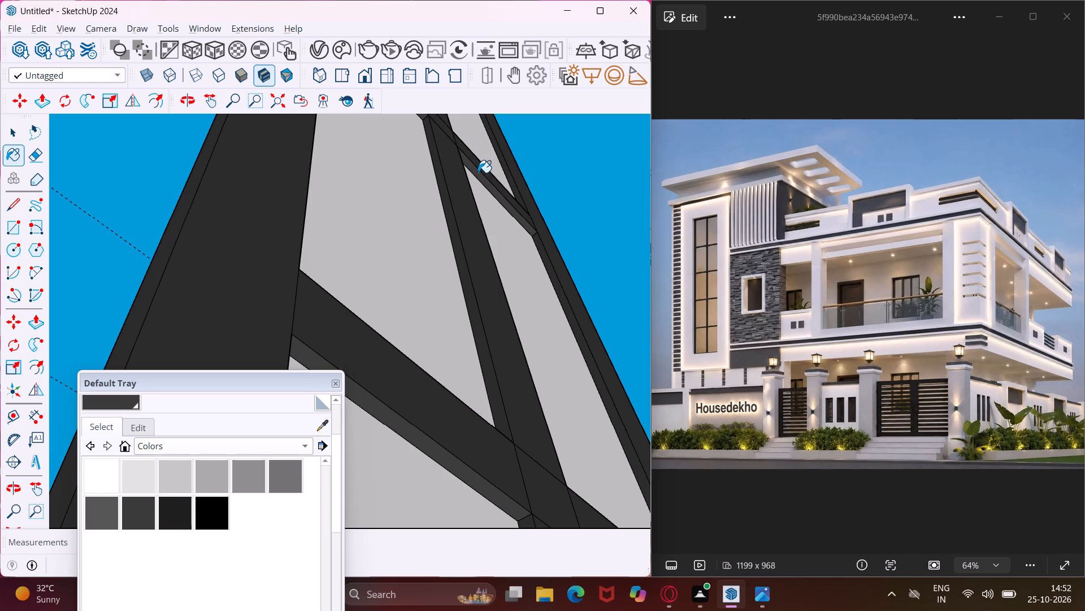
# Paint the remaining far-pane underside of the crossbar farther up the tall window dark grey.
pyautogui.moveTo(478, 173); pyautogui.dragTo(515, 290, button='middle')
pyautogui.scroll(-2, 500, 288)
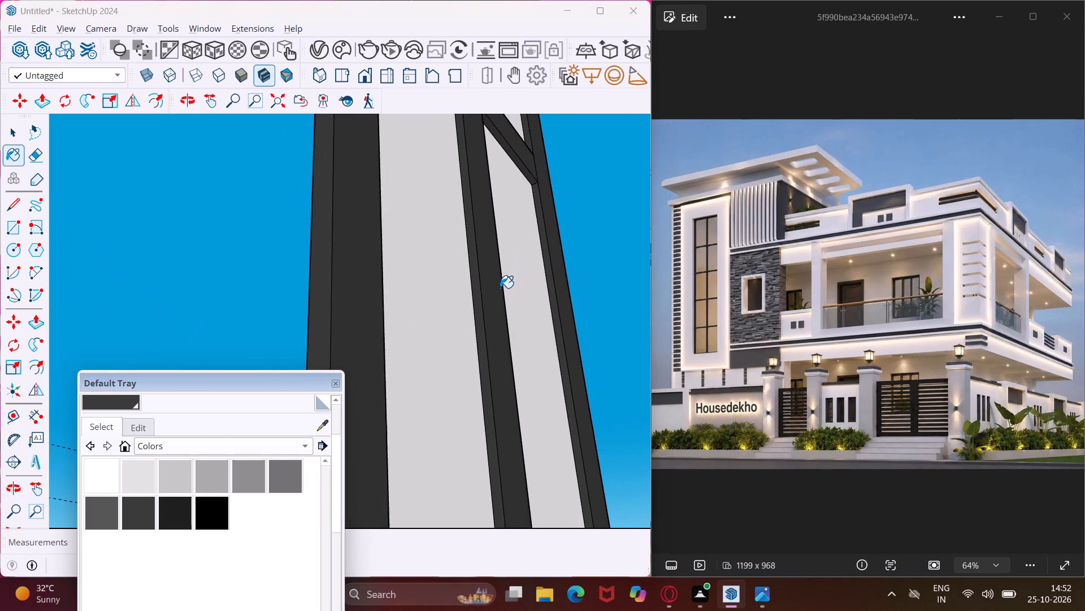
pyautogui.scroll(-18, 500, 288)
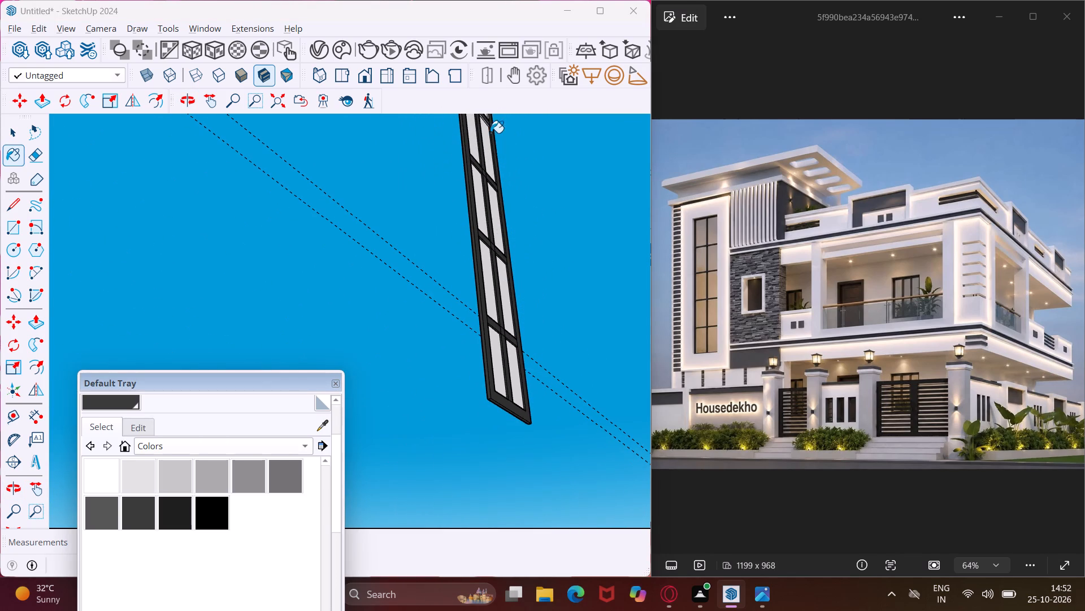
pyautogui.scroll(15, 488, 123)
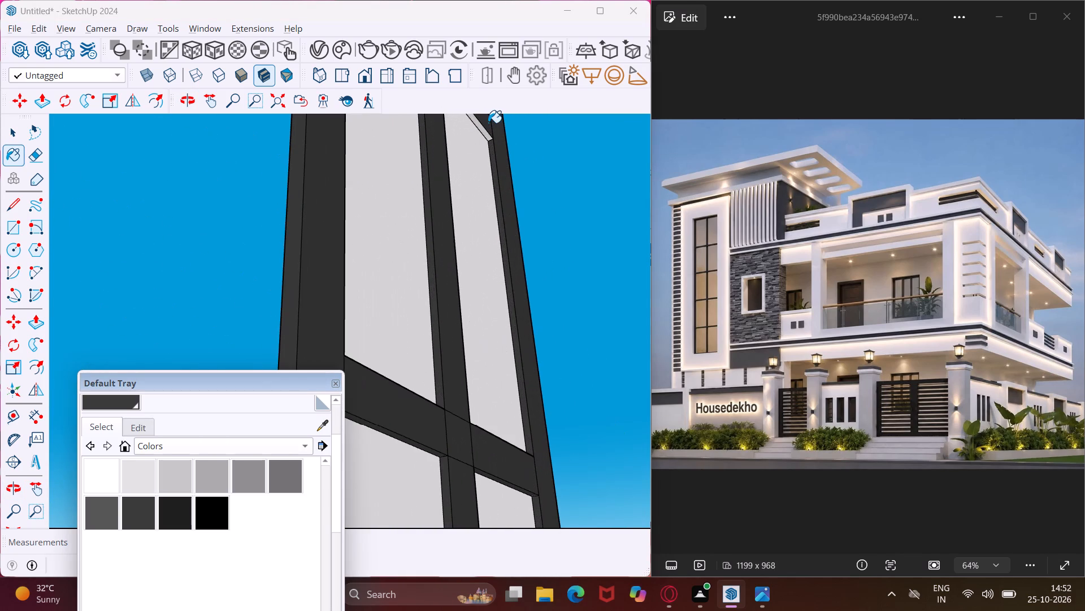
pyautogui.click(481, 128)
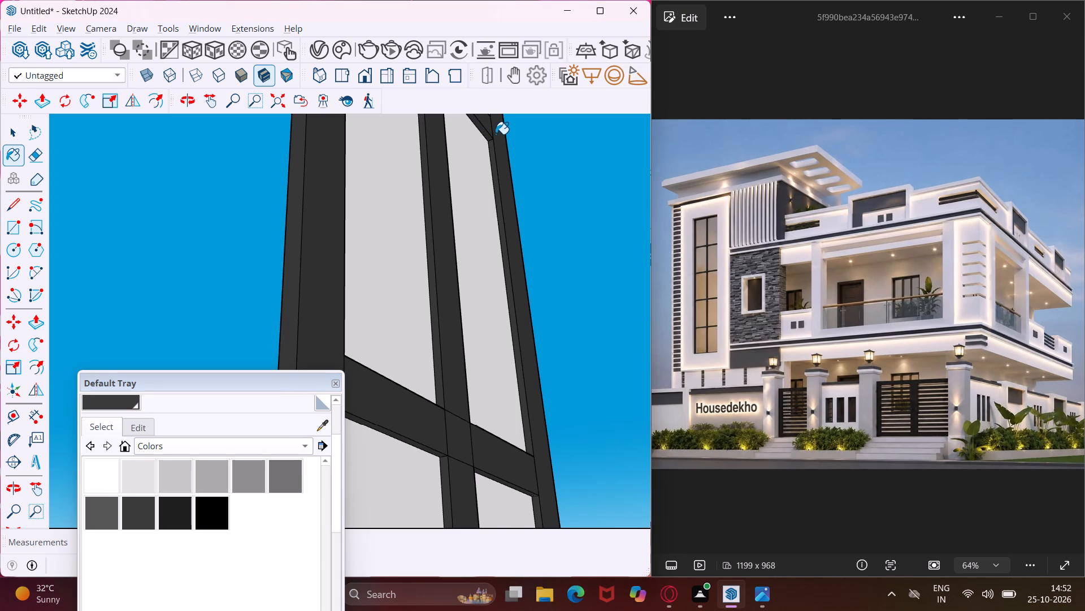
# Paint the upper crossbar's near-pane underside and the far stile's inner edge above it dark grey.
pyautogui.click(205, 102)
pyautogui.moveTo(374, 238); pyautogui.dragTo(377, 245)
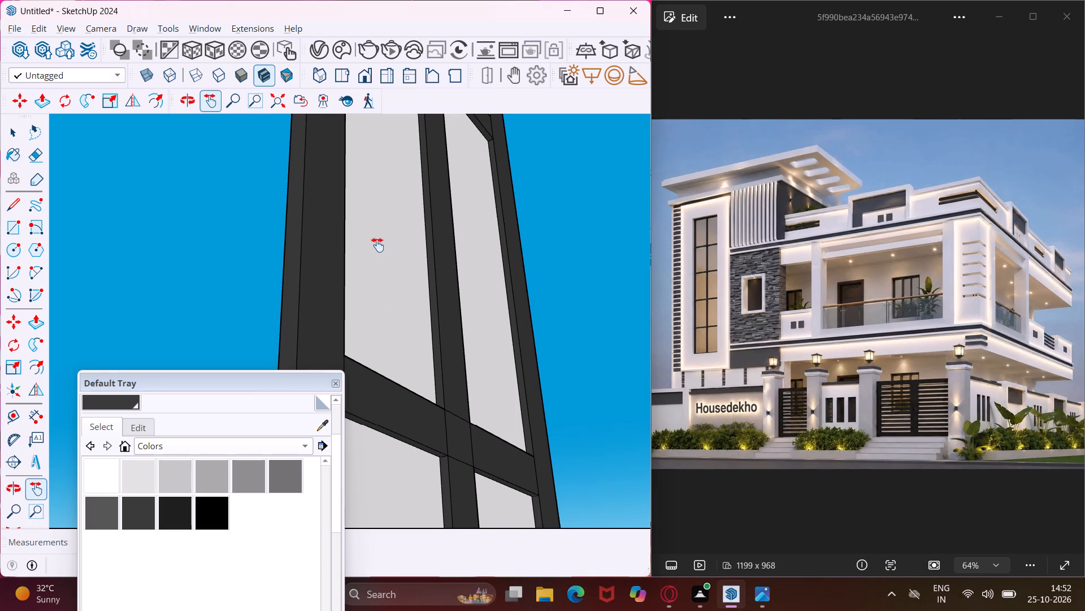
pyautogui.moveTo(377, 245); pyautogui.dragTo(363, 610)
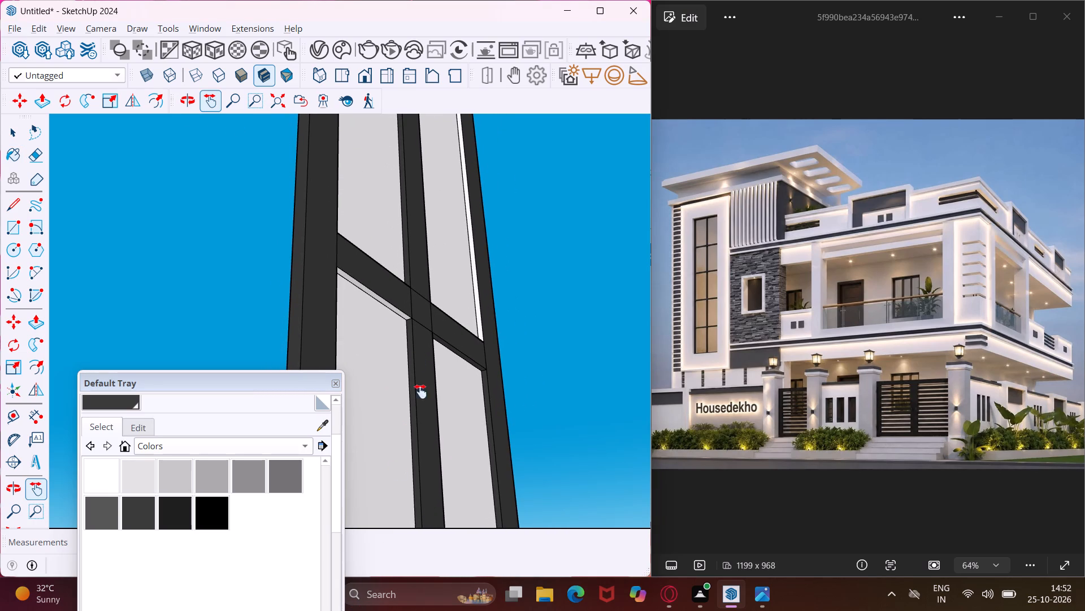
pyautogui.click(117, 404)
pyautogui.scroll(2, 402, 310)
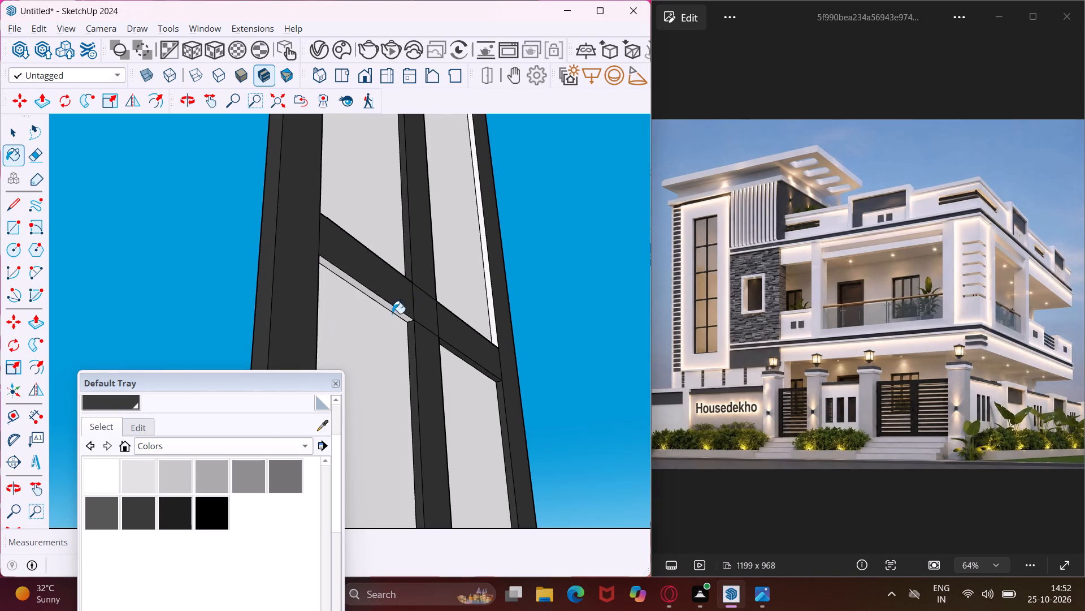
pyautogui.click(385, 307)
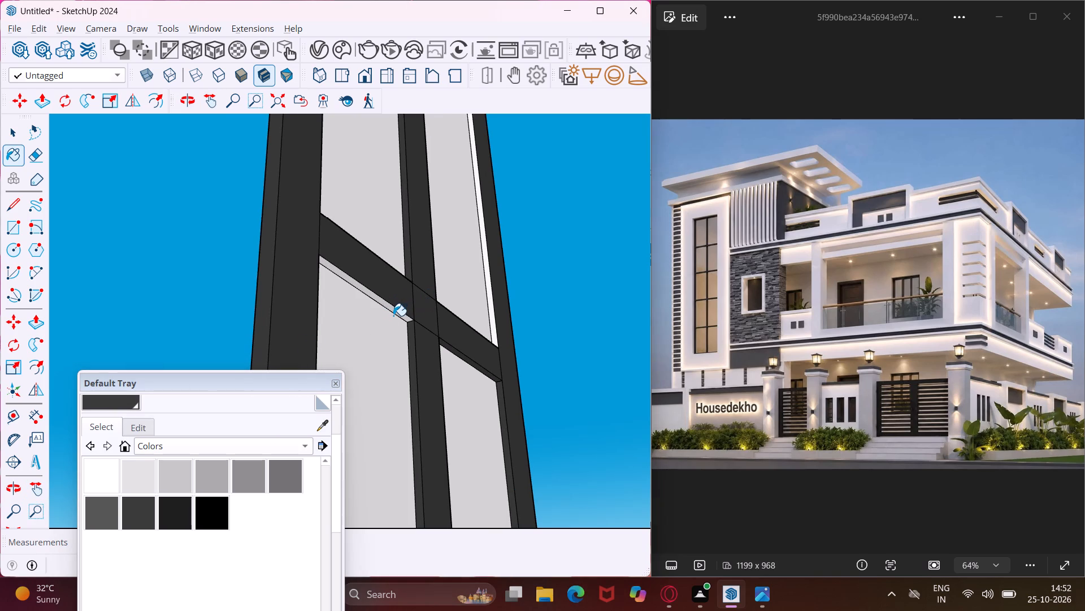
pyautogui.click(393, 316)
pyautogui.hotkey('ctrl', 'z')
pyautogui.scroll(1, 398, 312)
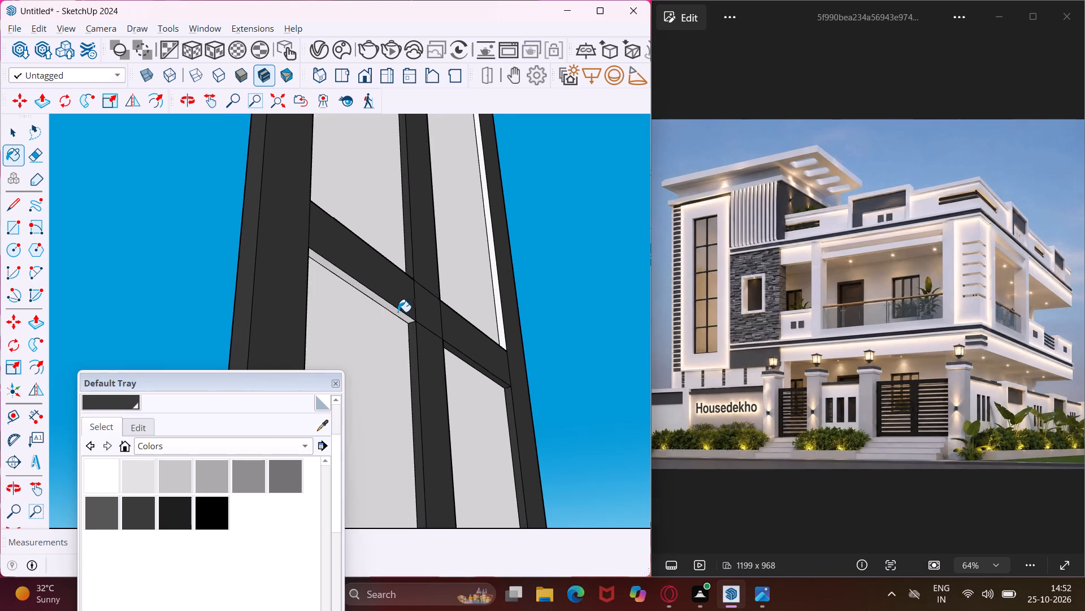
pyautogui.scroll(3, 398, 312)
pyautogui.click(395, 313)
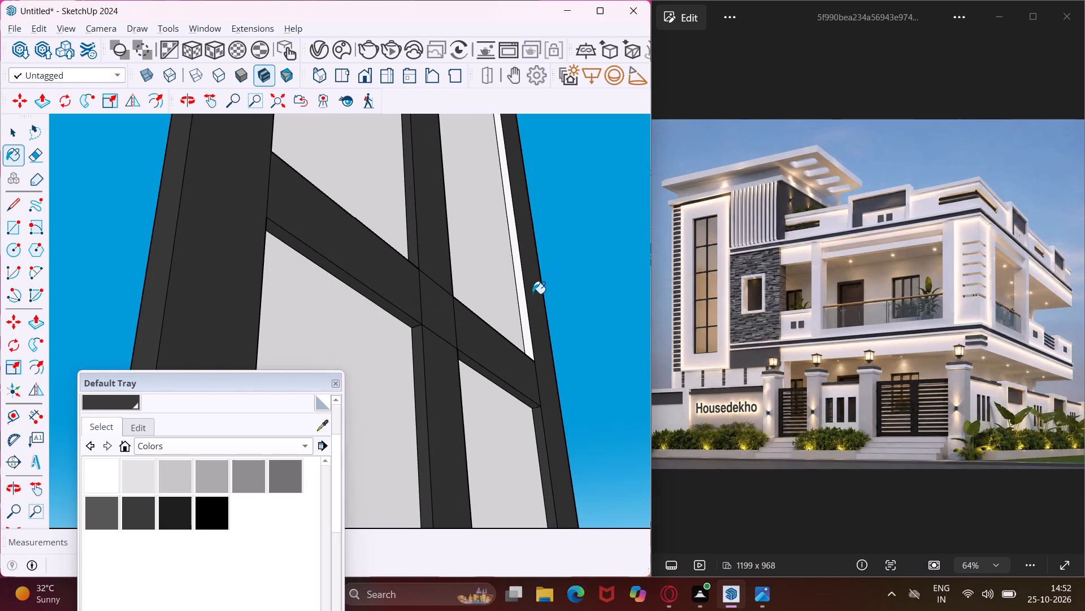
pyautogui.click(524, 308)
# Paint the next higher crossbar's junction and far front face, plus the mullion and far-stile inner edges above it, dark grey.
pyautogui.moveTo(540, 283); pyautogui.dragTo(540, 367, button='middle')
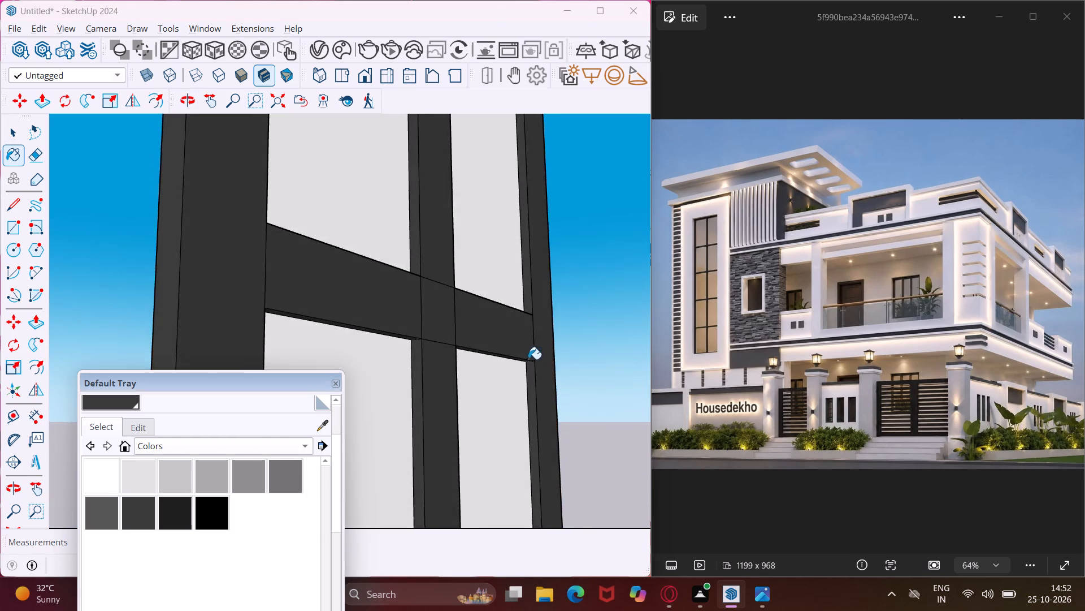
pyautogui.scroll(-16, 526, 358)
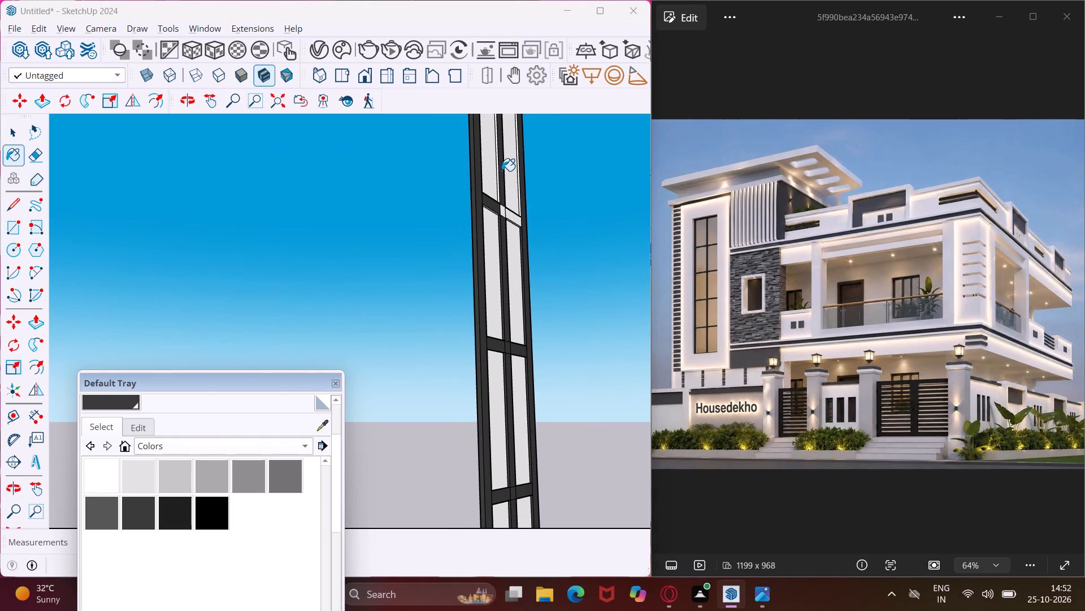
pyautogui.scroll(13, 502, 171)
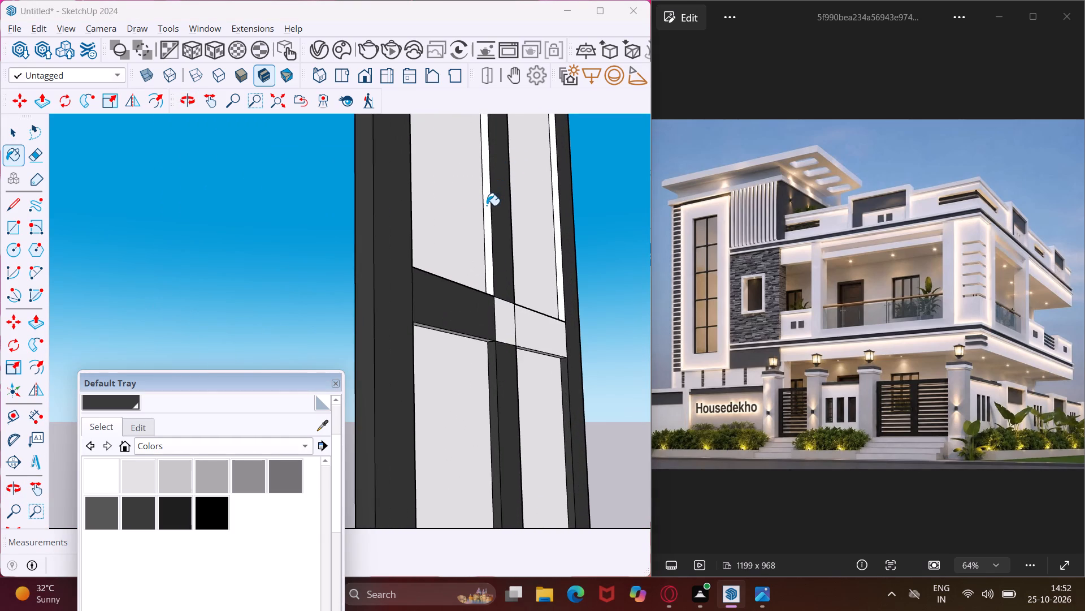
pyautogui.click(487, 205)
pyautogui.click(504, 315)
pyautogui.click(533, 322)
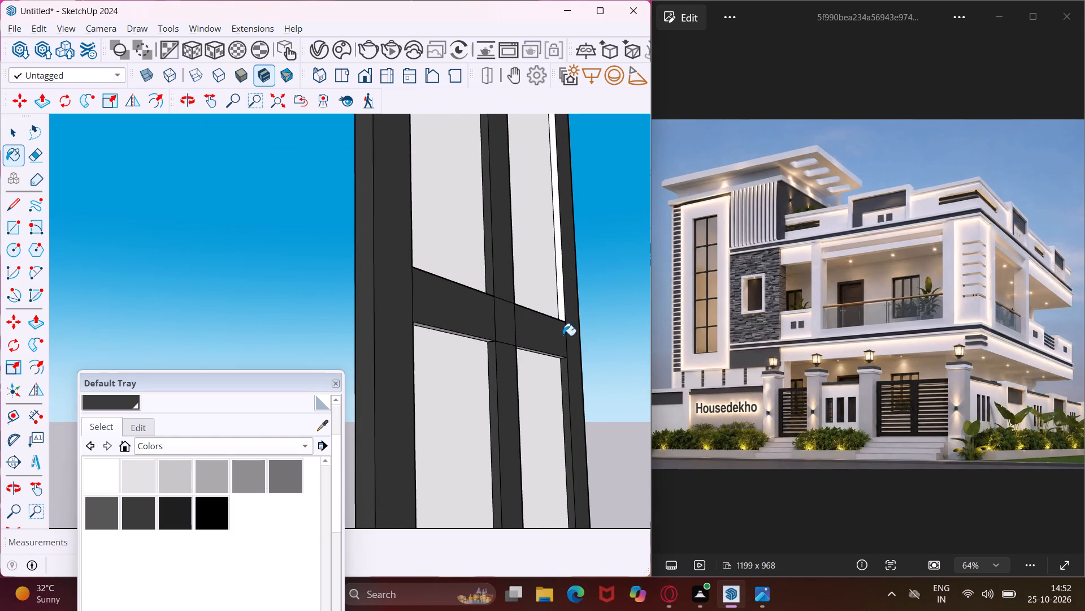
pyautogui.click(560, 292)
# Paint that crossbar's undersides dark grey in both the near and far panes.
pyautogui.moveTo(551, 345); pyautogui.dragTo(537, 319, button='middle')
pyautogui.scroll(1, 548, 341)
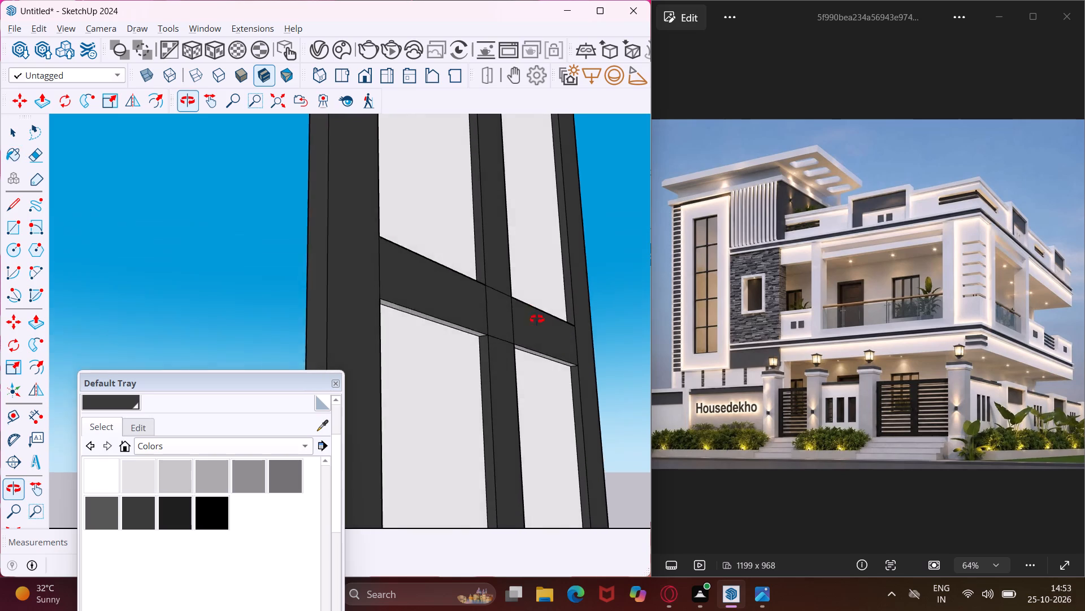
pyautogui.moveTo(537, 319); pyautogui.dragTo(528, 265, button='middle')
pyautogui.click(475, 315)
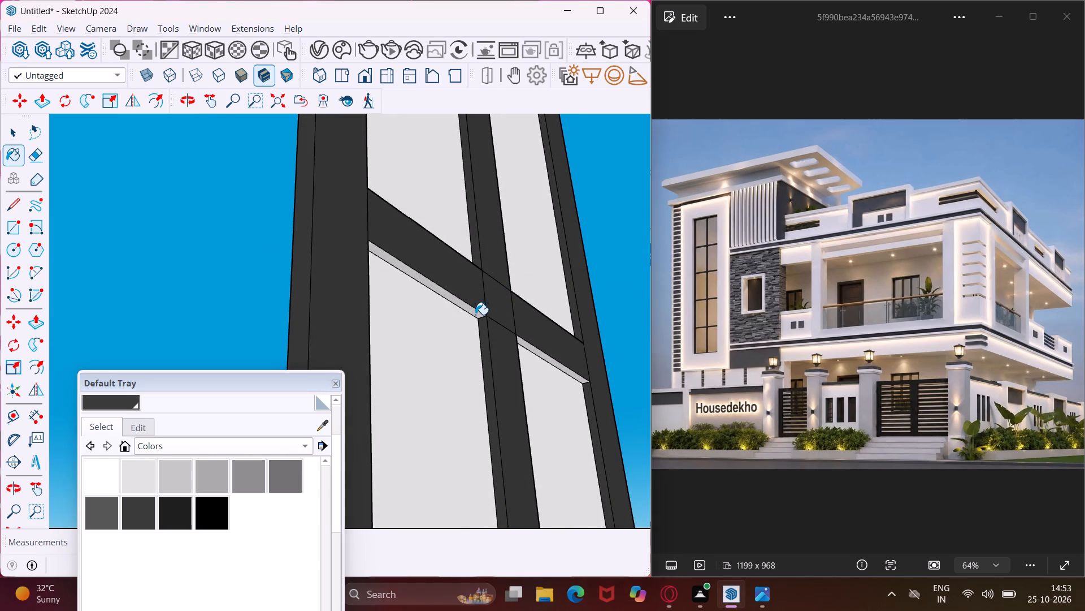
pyautogui.click(530, 348)
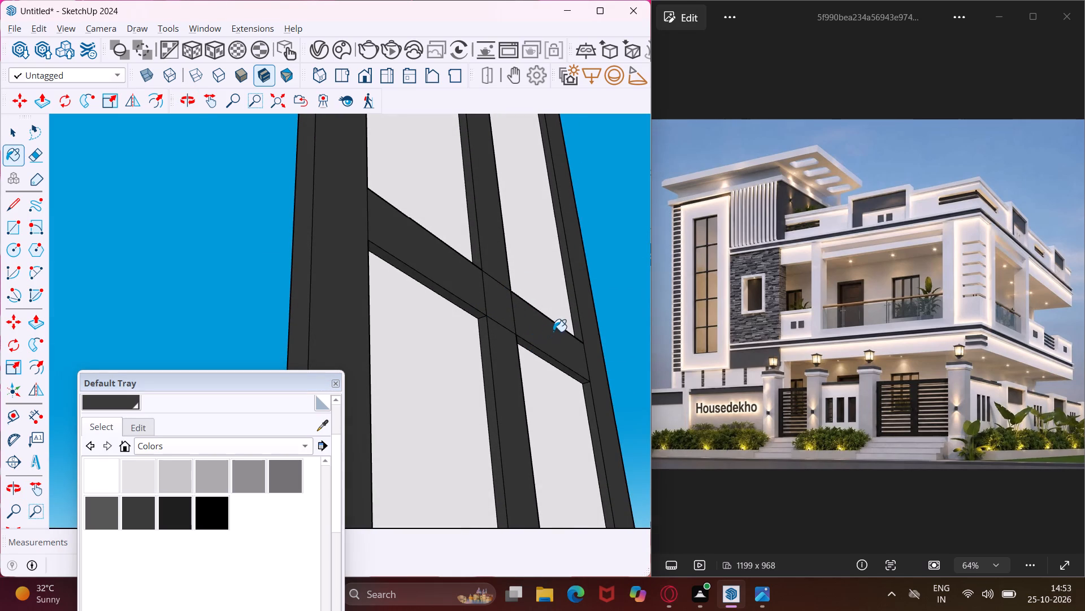
# Paint the top face of the tall window's outer frame dark grey.
pyautogui.moveTo(553, 332); pyautogui.dragTo(401, 455, button='middle')
pyautogui.scroll(-6, 294, 317)
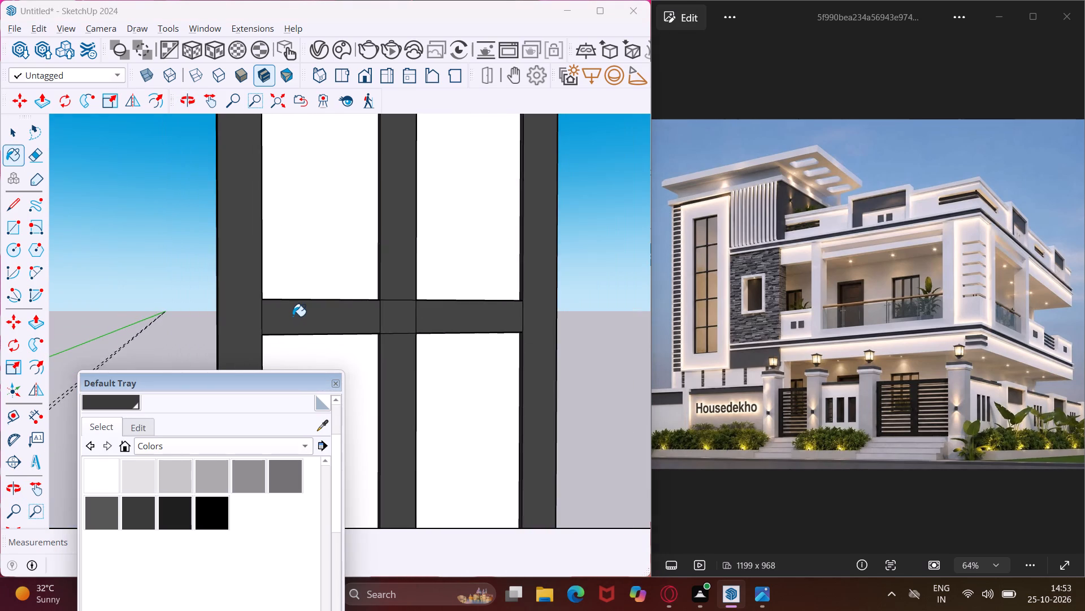
pyautogui.scroll(-17, 290, 311)
pyautogui.scroll(-8, 294, 298)
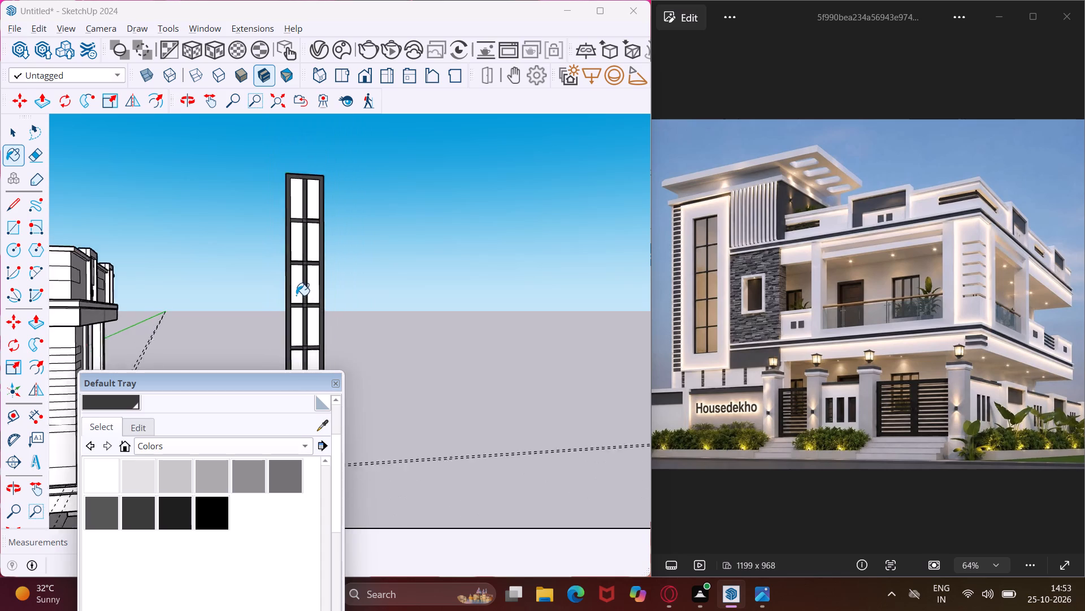
pyautogui.scroll(-2, 296, 295)
pyautogui.scroll(13, 305, 184)
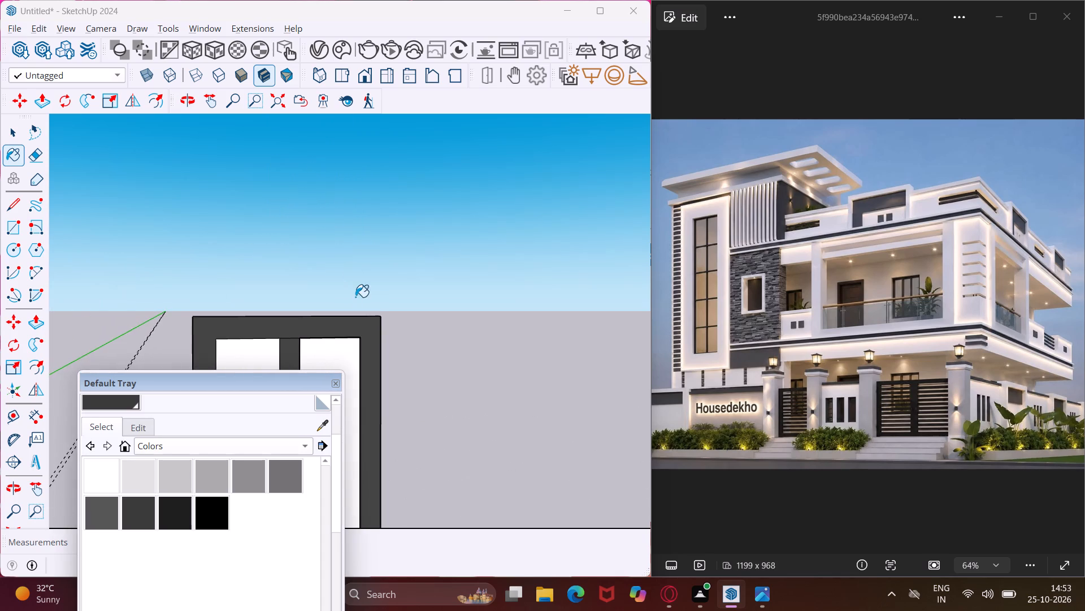
pyautogui.moveTo(355, 297); pyautogui.dragTo(736, 327, button='middle')
pyautogui.scroll(4, 351, 341)
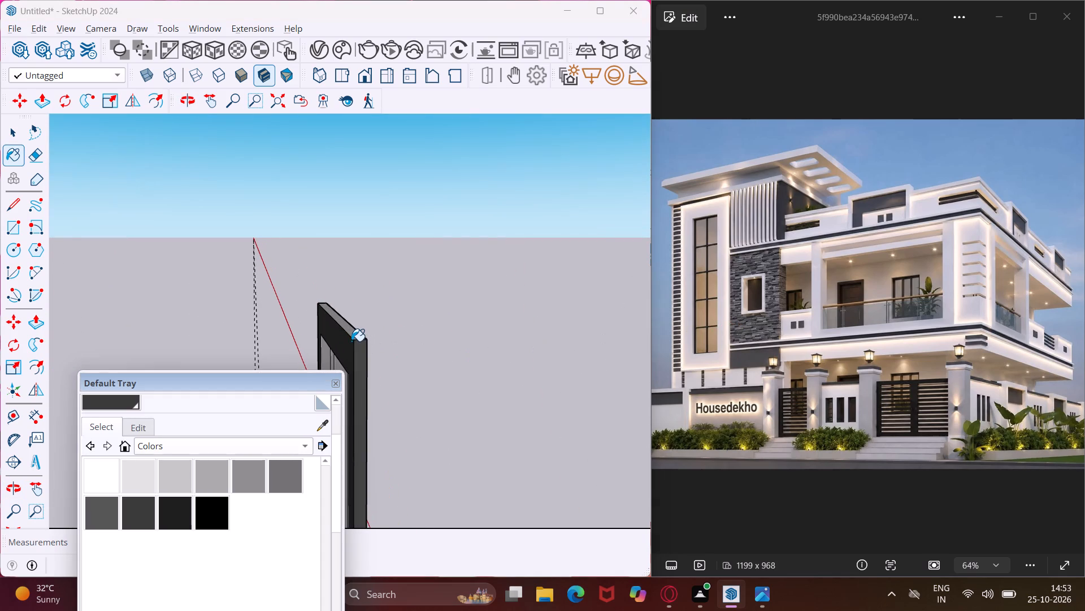
pyautogui.click(350, 330)
pyautogui.scroll(1, 350, 330)
# Paint the top rail's underside and the far stile's inner edge dark grey in the far top pane.
pyautogui.moveTo(350, 330); pyautogui.dragTo(442, 289, button='middle')
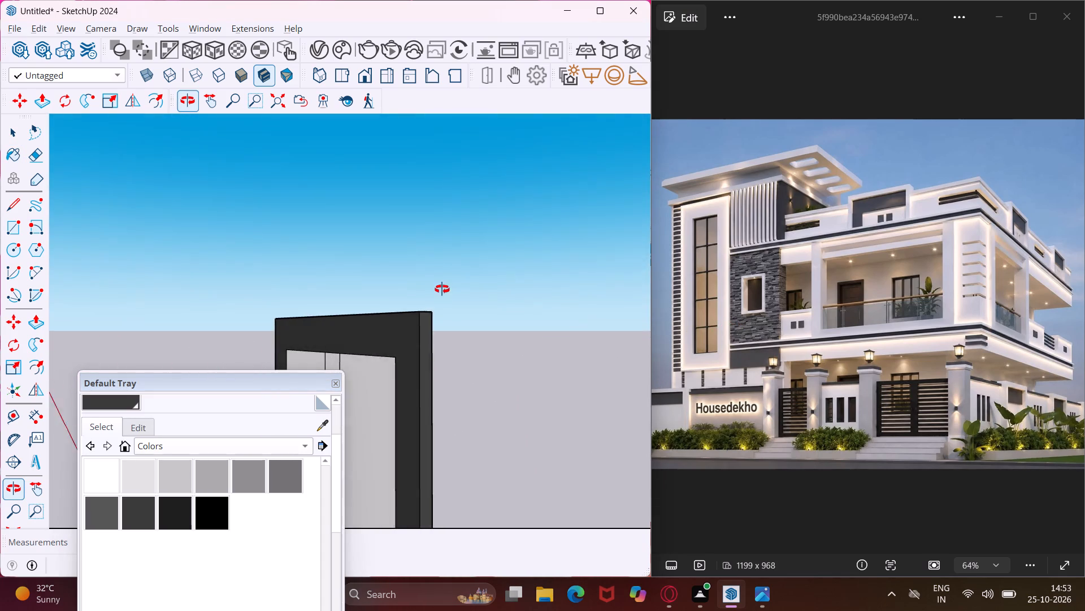
pyautogui.moveTo(442, 289); pyautogui.dragTo(232, 221, button='middle')
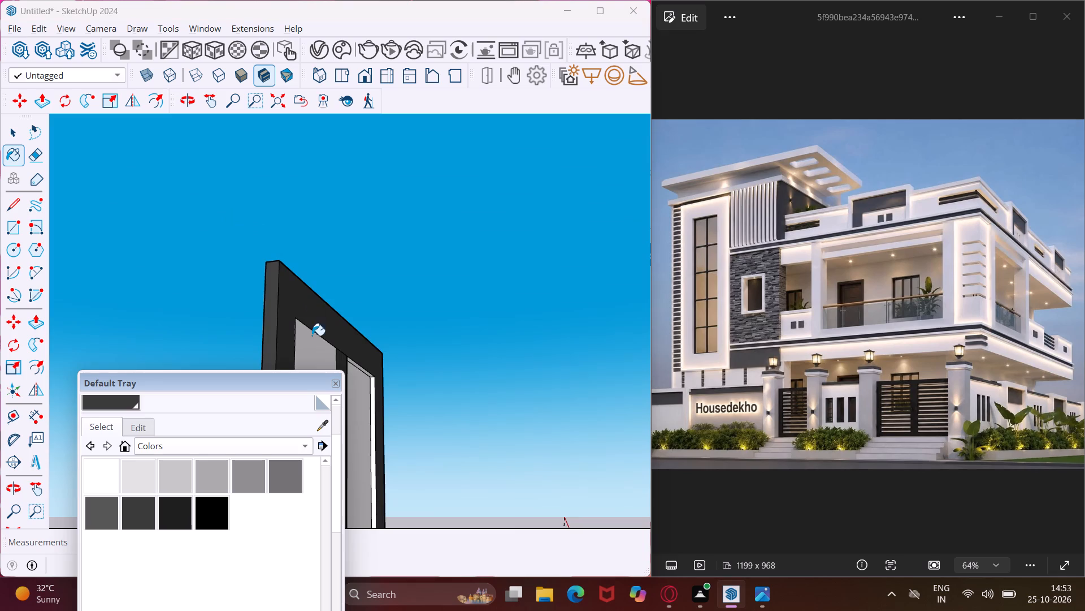
pyautogui.scroll(4, 318, 342)
pyautogui.moveTo(318, 342); pyautogui.dragTo(328, 280, button='middle')
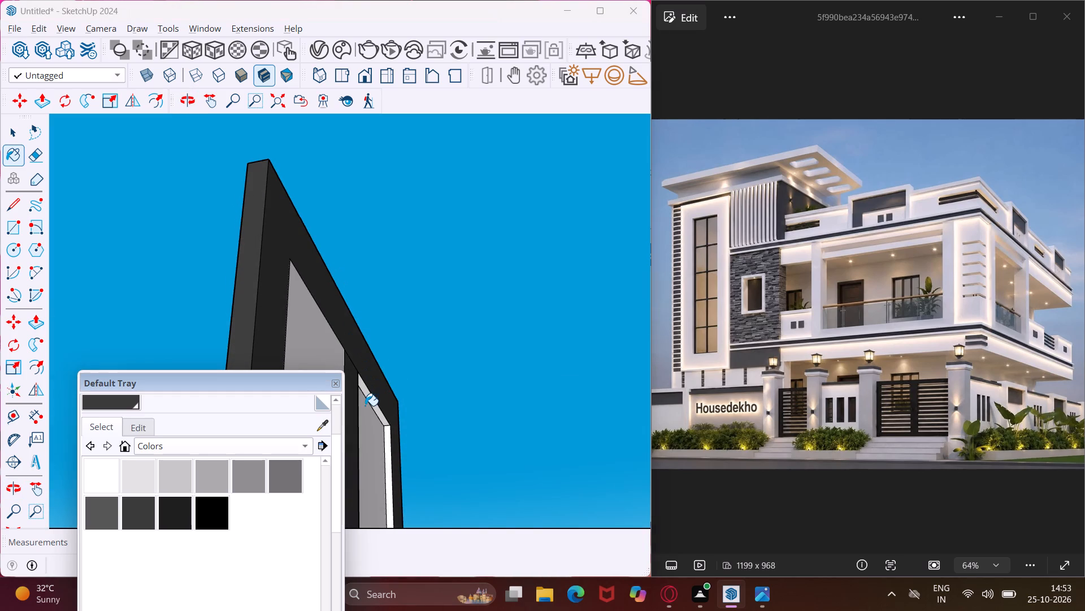
pyautogui.click(365, 391)
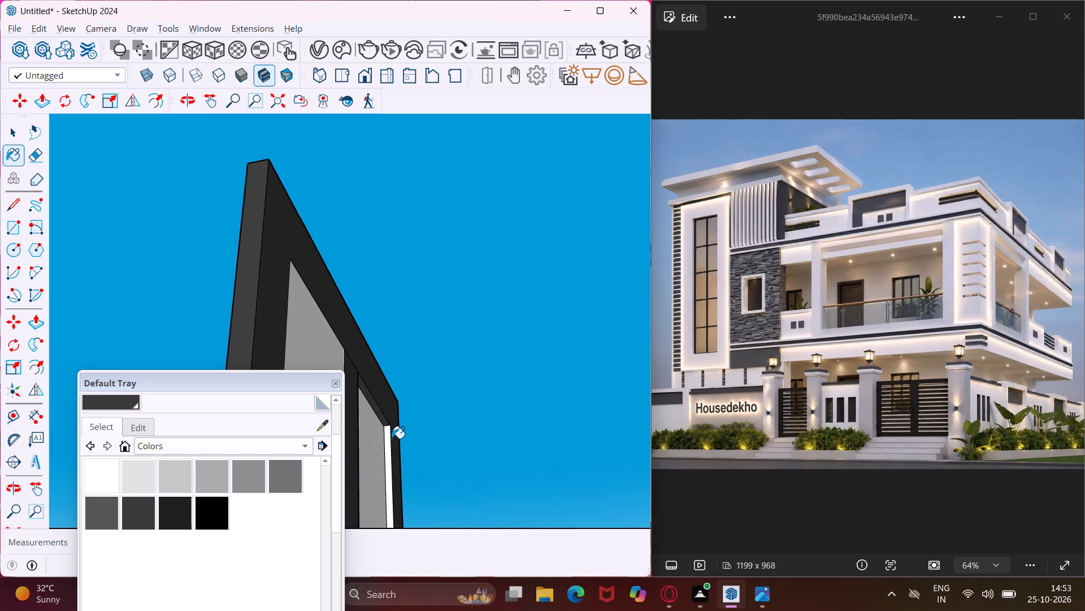
pyautogui.click(388, 446)
# Paint the remaining light inner faces of the tall window's upper grid bars dark grey.
pyautogui.moveTo(388, 446); pyautogui.dragTo(439, 470, button='middle')
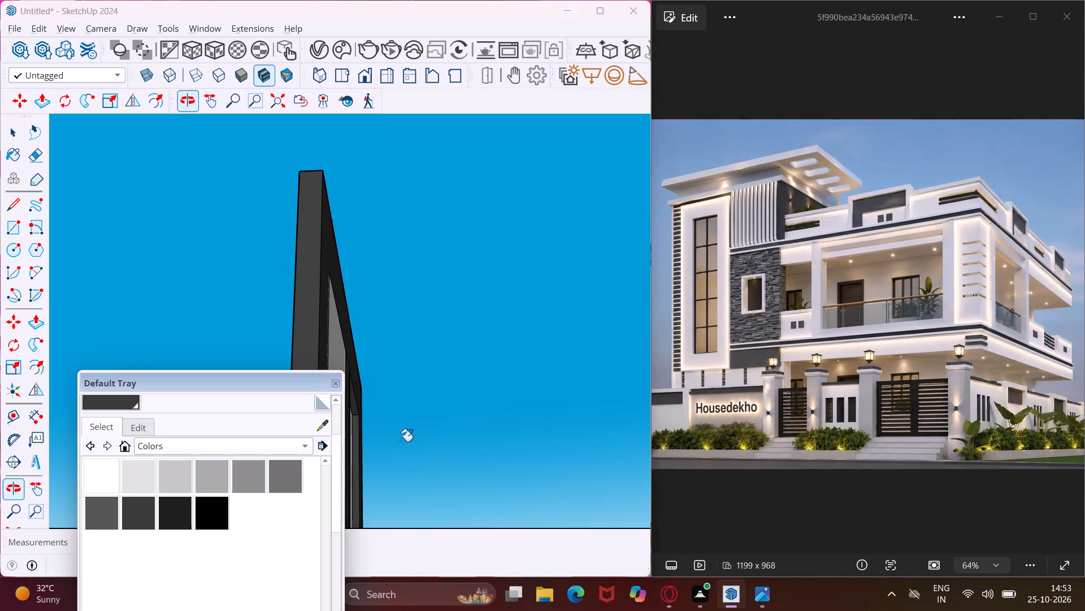
pyautogui.scroll(-6, 367, 369)
pyautogui.moveTo(364, 425); pyautogui.dragTo(331, 345, button='middle')
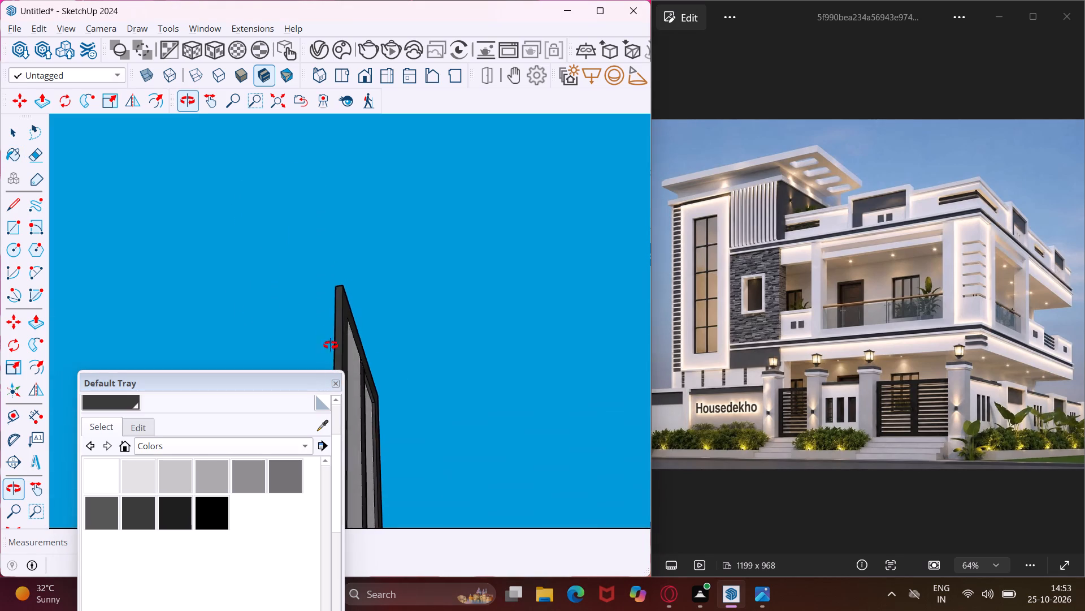
pyautogui.moveTo(331, 345); pyautogui.dragTo(348, 243, button='middle')
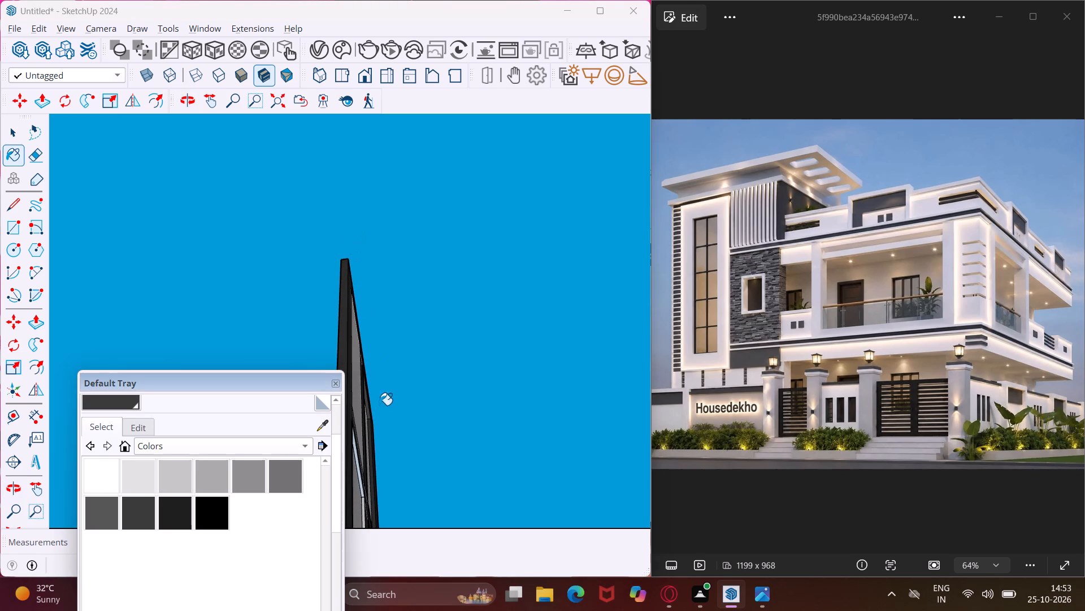
pyautogui.scroll(3, 354, 472)
pyautogui.click(358, 464)
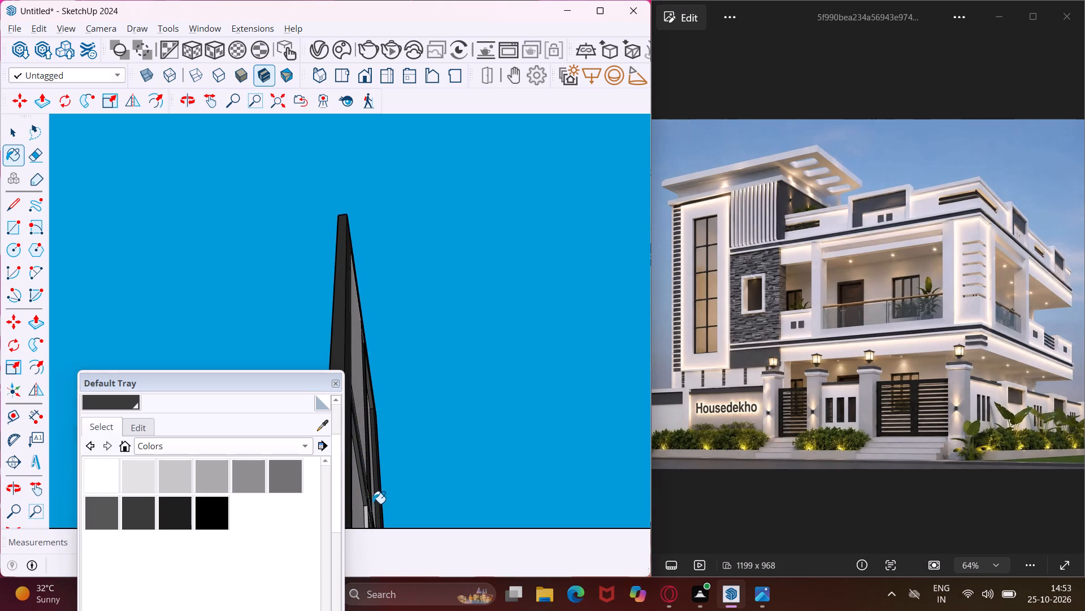
pyautogui.click(366, 523)
# Paint the white inner faces of the grid bars farther down the tall window dark grey.
pyautogui.scroll(-6, 355, 441)
pyautogui.moveTo(368, 459); pyautogui.dragTo(287, 380, button='middle')
pyautogui.scroll(4, 428, 504)
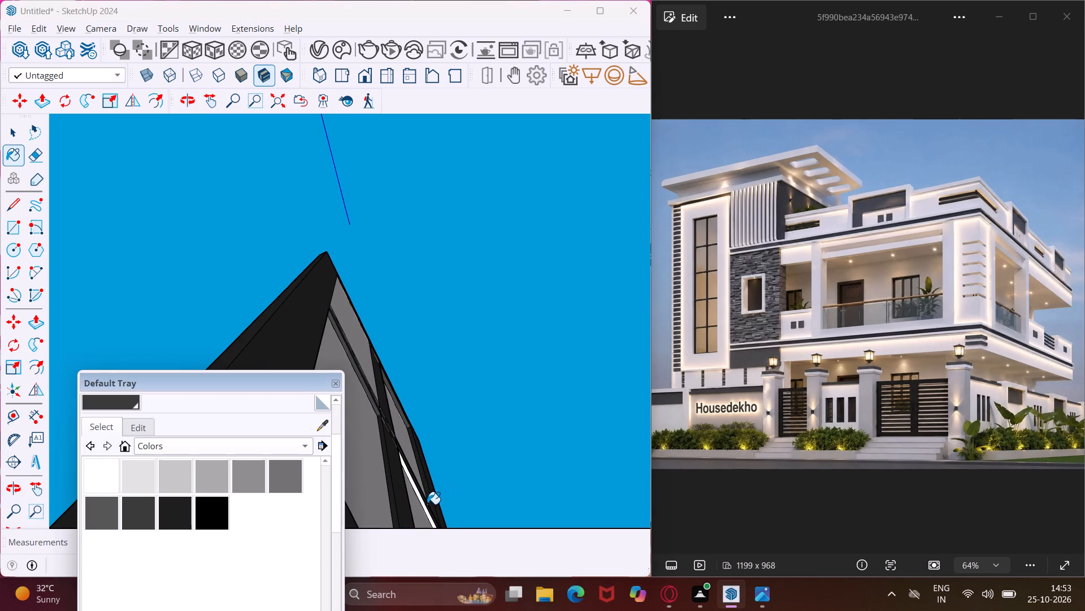
pyautogui.click(420, 501)
pyautogui.click(418, 492)
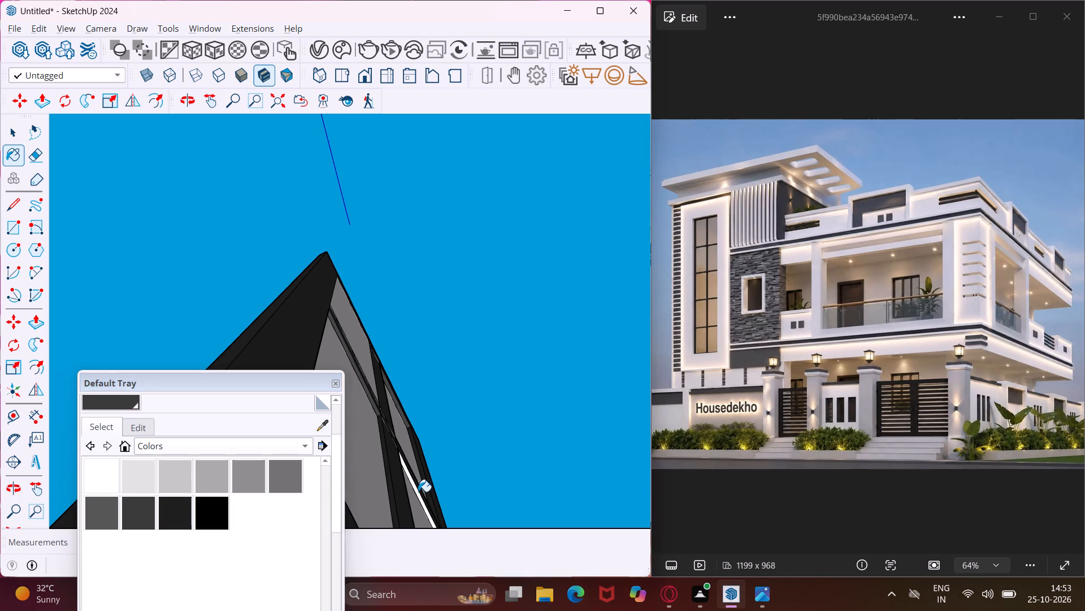
pyautogui.click(418, 493)
pyautogui.scroll(-6, 418, 481)
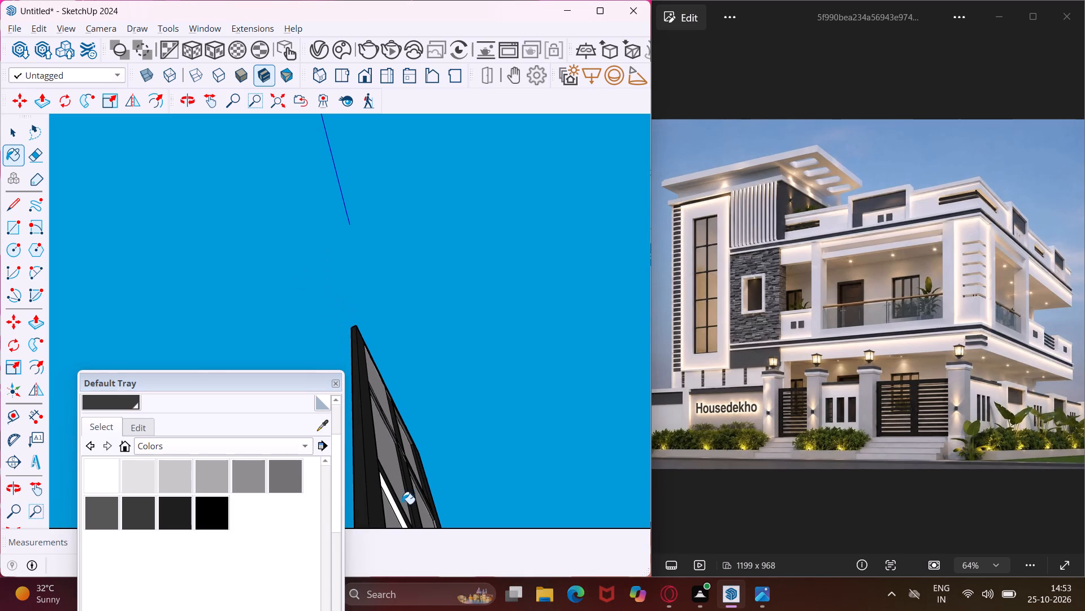
pyautogui.scroll(4, 391, 508)
pyautogui.click(391, 503)
pyautogui.scroll(-6, 392, 485)
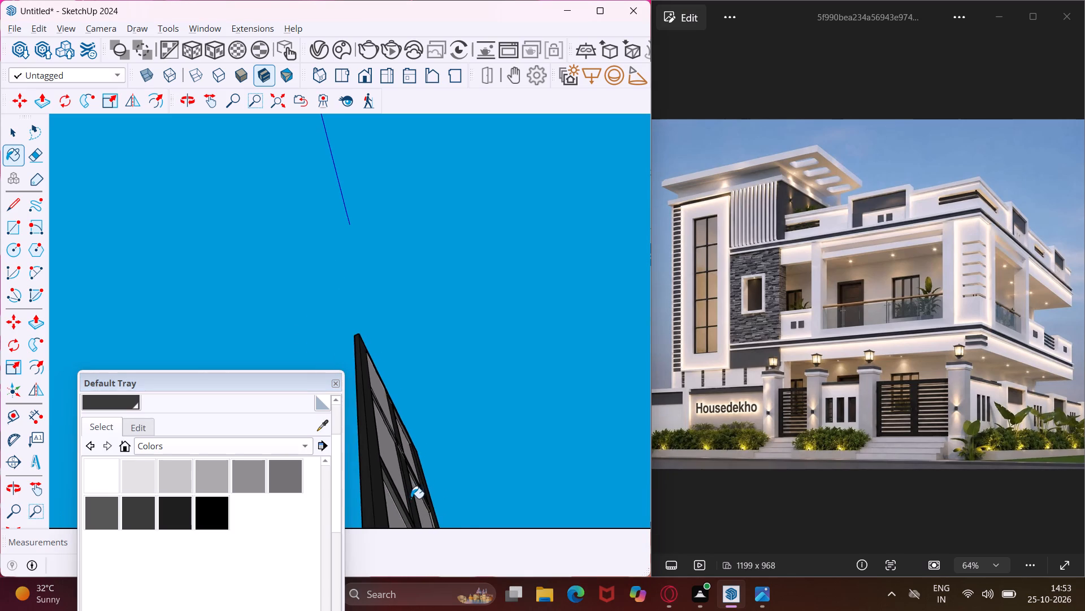
# Paint the last white strip along the inner face of the tall window's grid dark grey.
pyautogui.moveTo(411, 498); pyautogui.dragTo(355, 478, button='middle')
pyautogui.scroll(-9, 362, 463)
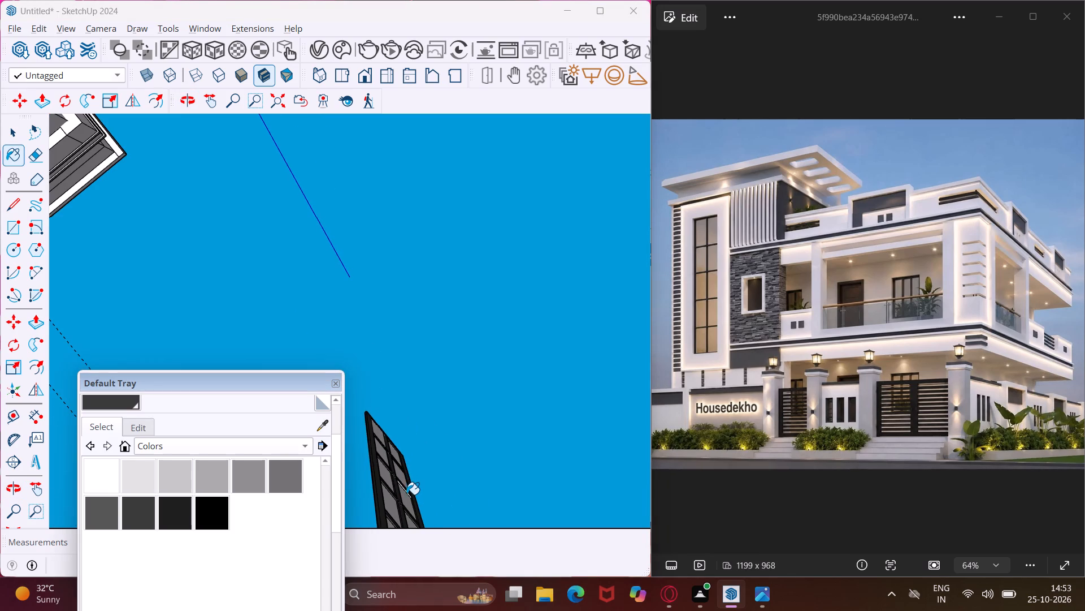
pyautogui.scroll(16, 406, 494)
pyautogui.scroll(5, 406, 494)
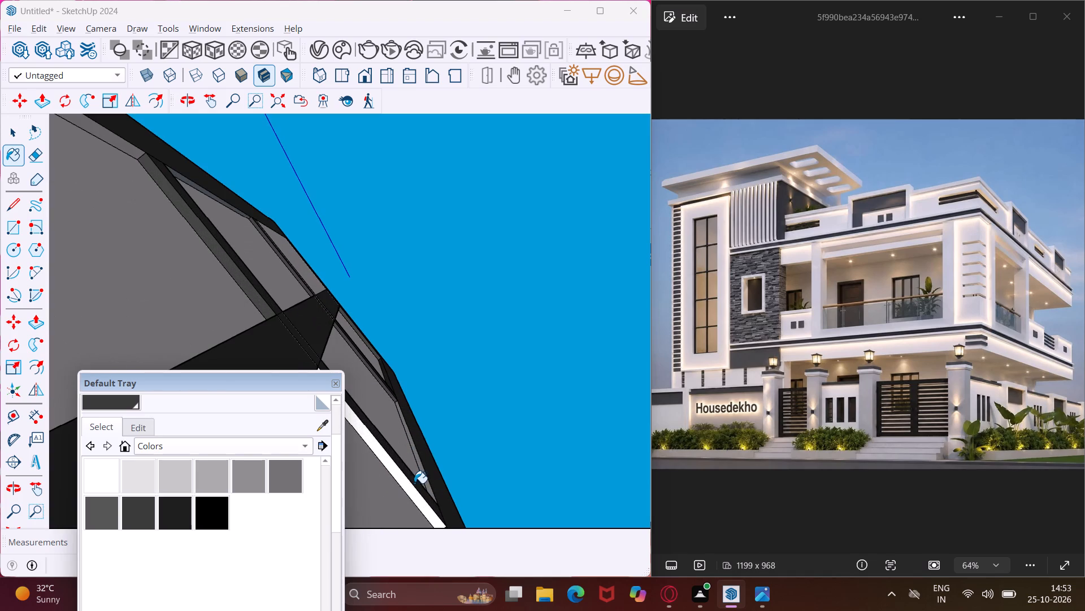
pyautogui.click(411, 489)
pyautogui.click(426, 480)
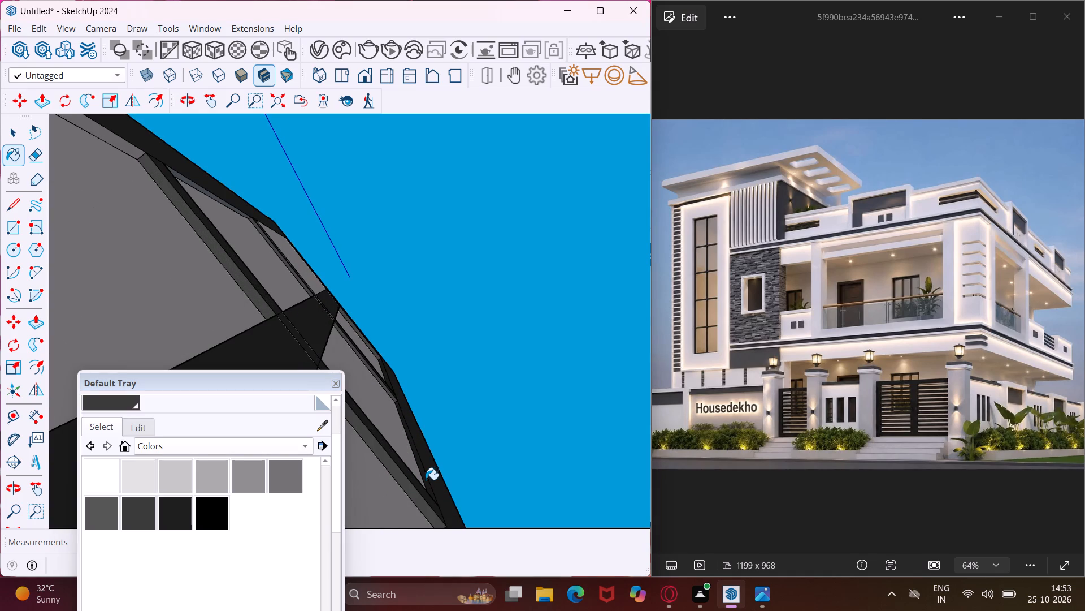
pyautogui.moveTo(426, 480); pyautogui.dragTo(441, 610, button='middle')
pyautogui.scroll(-6, 371, 359)
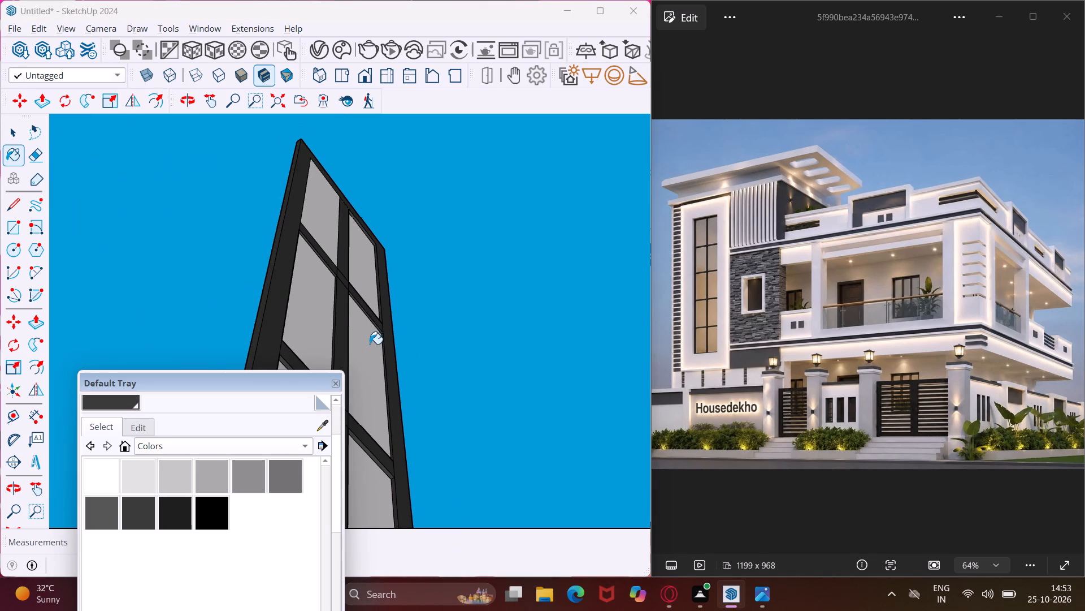
# Push the near top pane of the tall window inward, level with the pane below it.
pyautogui.press('Escape')
pyautogui.press('space')
pyautogui.moveTo(335, 238); pyautogui.dragTo(328, 311, button='middle')
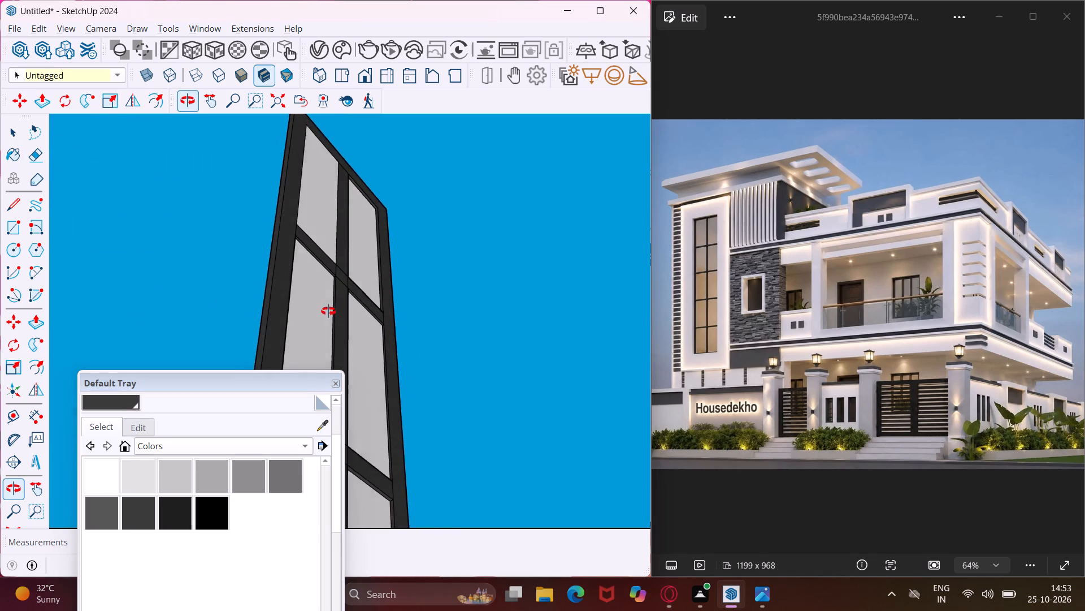
pyautogui.moveTo(328, 311); pyautogui.dragTo(328, 321, button='middle')
pyautogui.click(319, 212)
pyautogui.press('p')
pyautogui.click(319, 212)
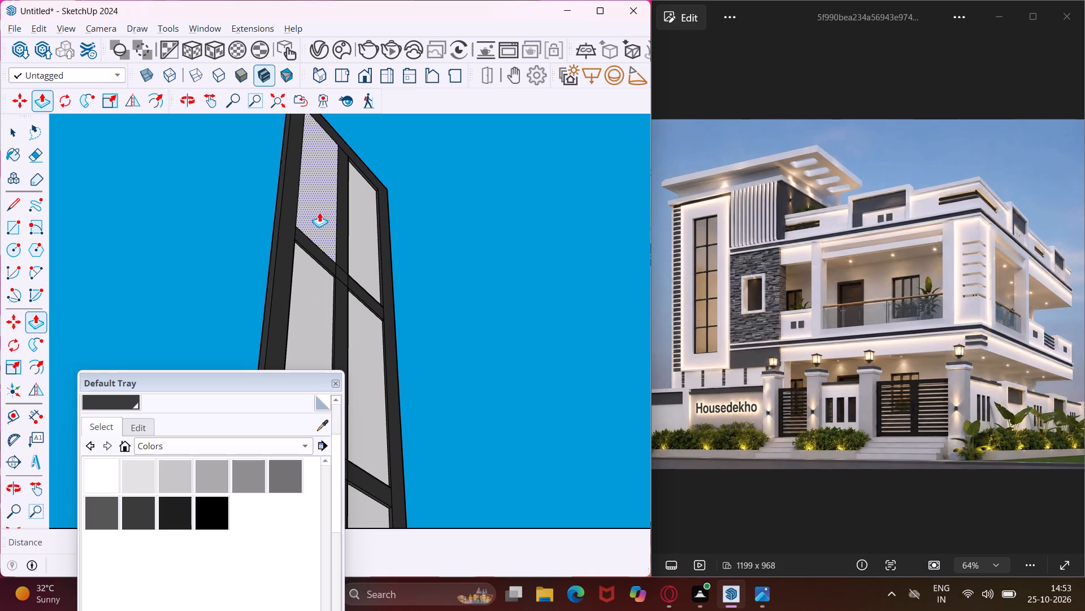
pyautogui.click(302, 283)
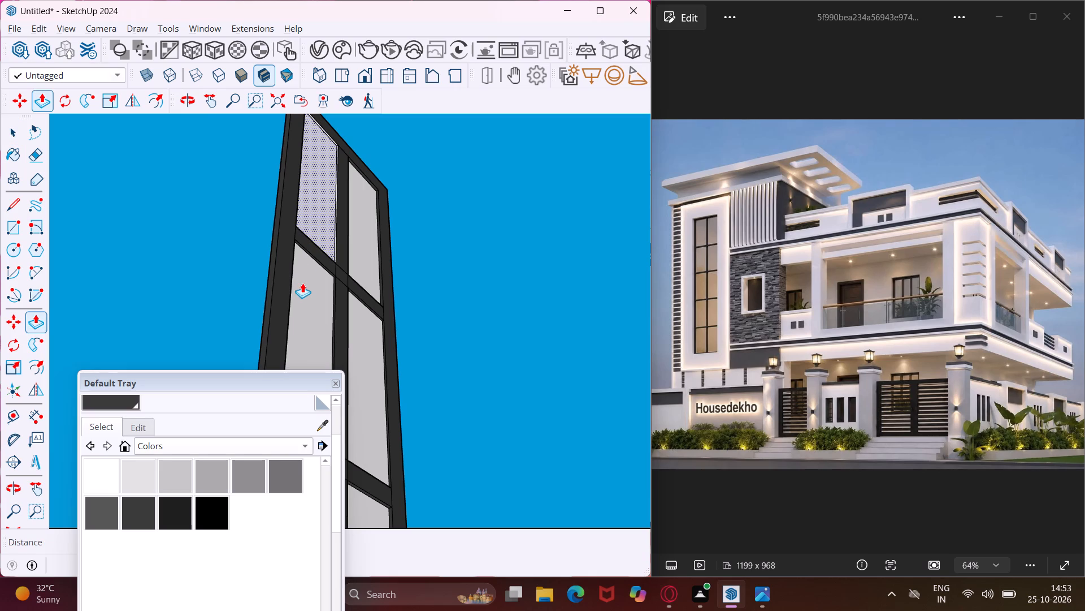
pyautogui.press('Escape')
pyautogui.press('space')
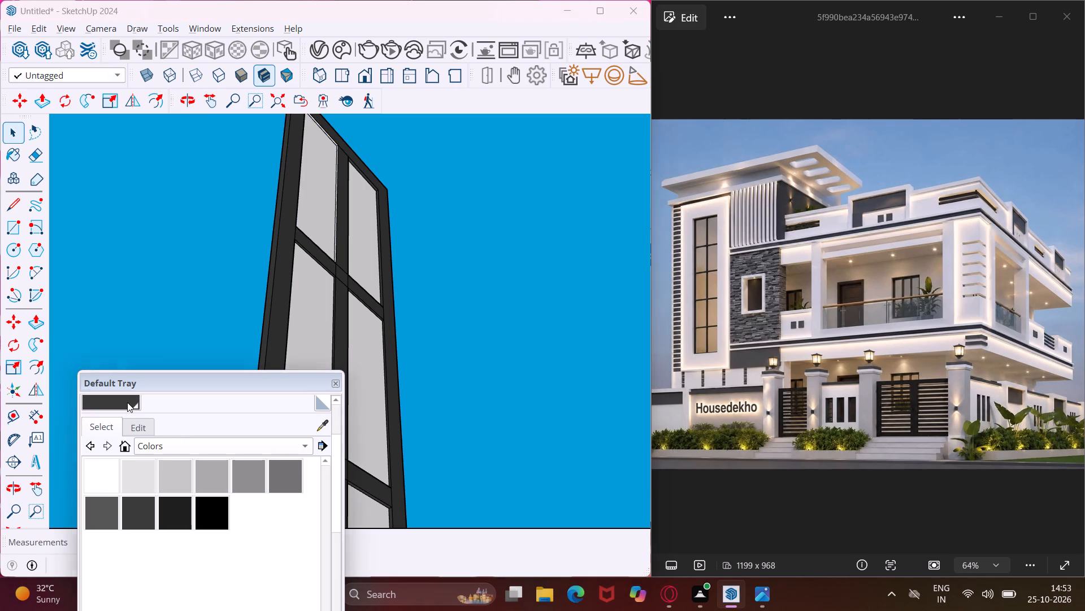
# Paint the near top pane's newly exposed top-rail underside and mullion inner edge dark grey.
pyautogui.click(127, 402)
pyautogui.scroll(4, 325, 133)
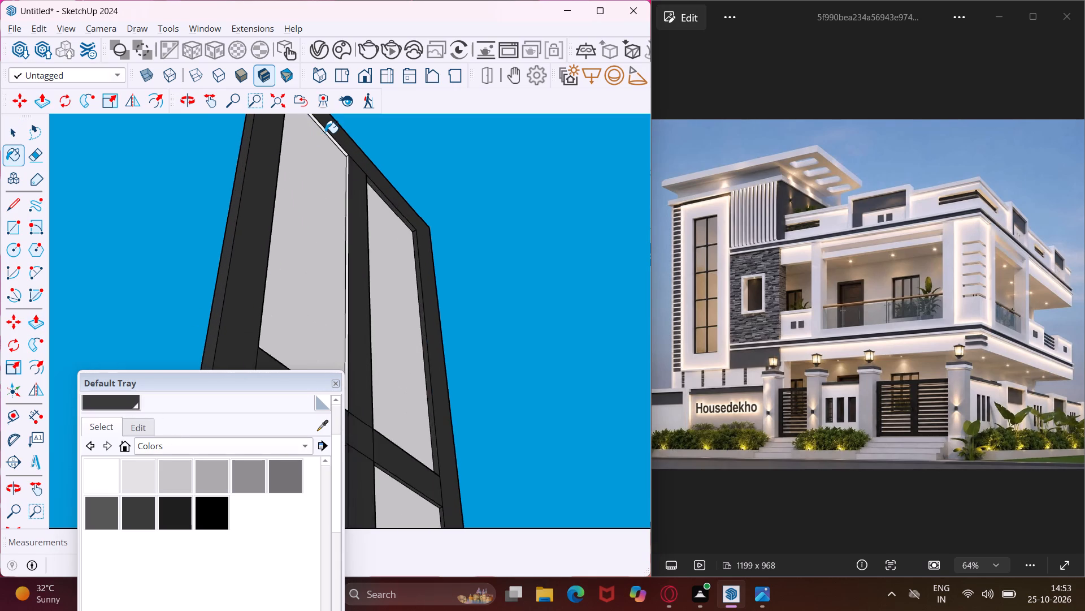
pyautogui.scroll(10, 325, 133)
pyautogui.click(325, 133)
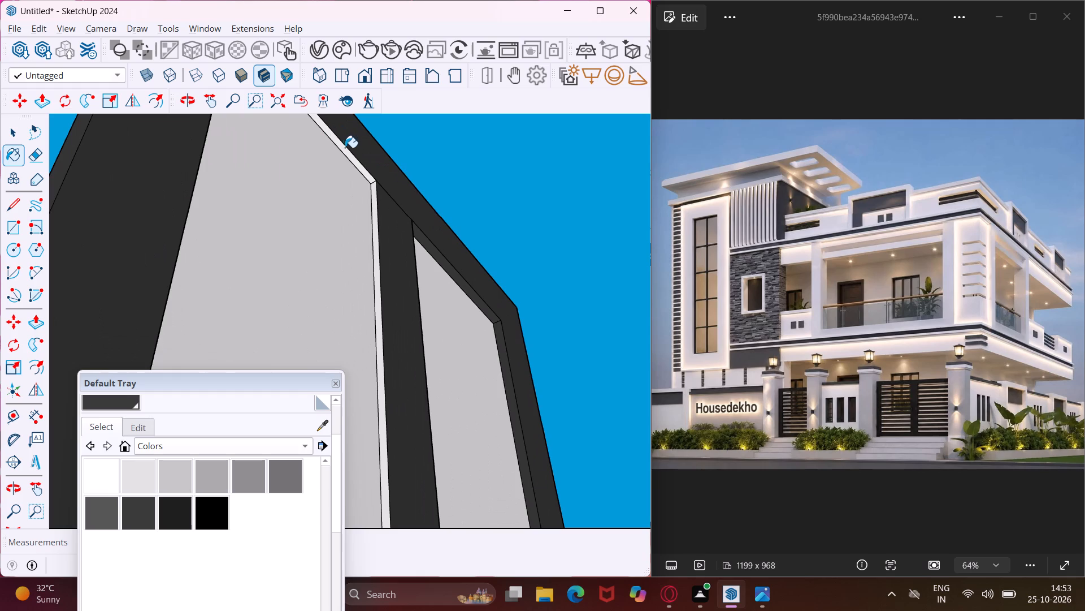
pyautogui.click(346, 150)
pyautogui.click(372, 213)
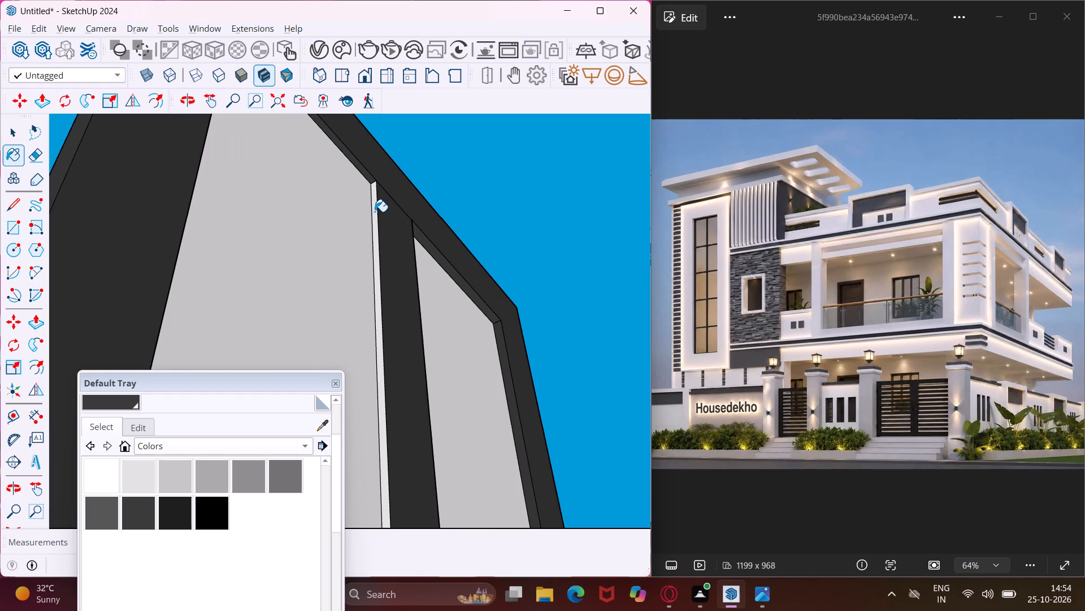
pyautogui.click(375, 212)
pyautogui.scroll(-7, 375, 210)
pyautogui.scroll(1, 375, 210)
pyautogui.moveTo(377, 225); pyautogui.dragTo(226, 279, button='middle')
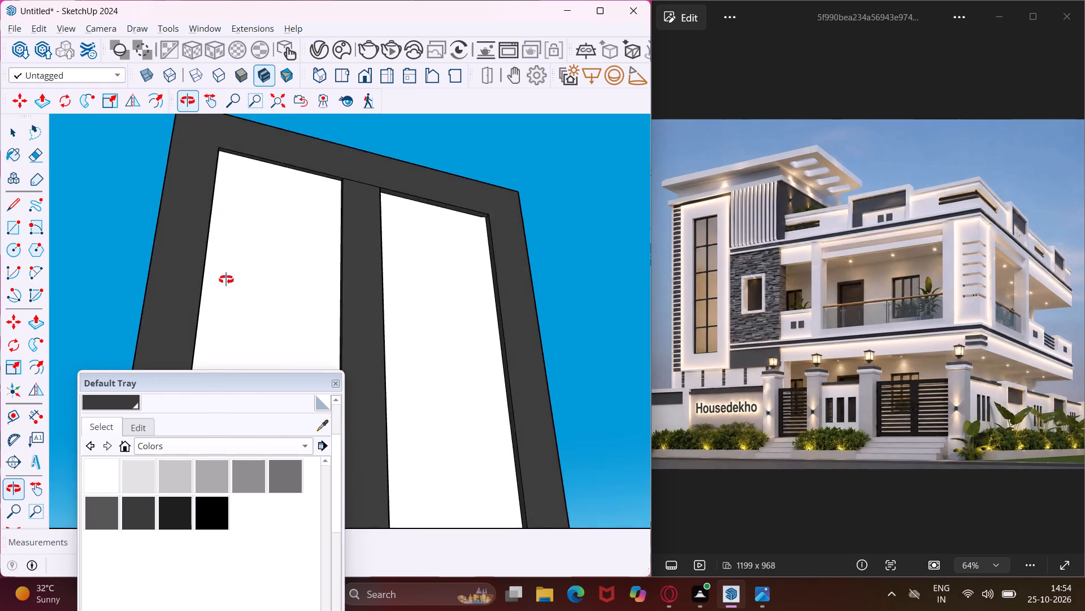
# Paint the light inner side faces of the frame and centre mullion around the tall window's top panes dark grey.
pyautogui.moveTo(226, 279); pyautogui.dragTo(47, 334, button='middle')
pyautogui.scroll(9, 188, 228)
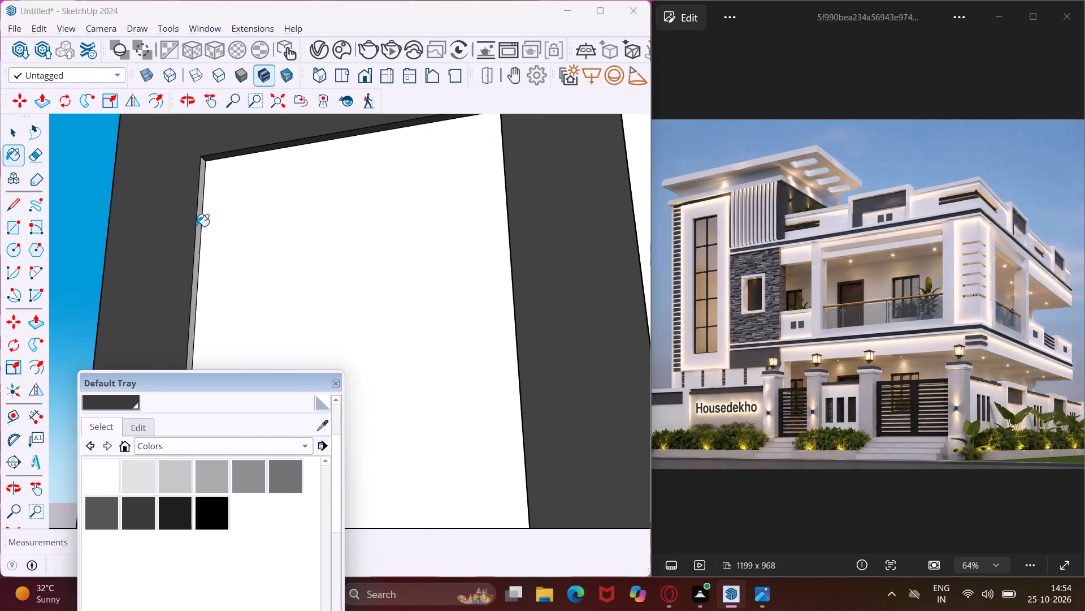
pyautogui.click(199, 223)
pyautogui.scroll(-18, 181, 220)
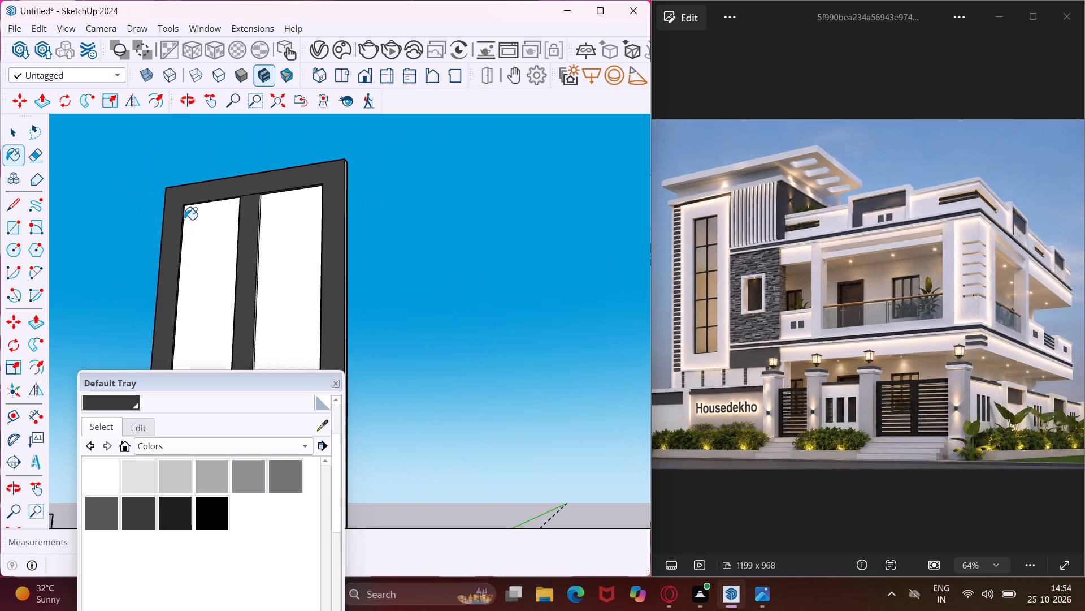
pyautogui.scroll(9, 252, 248)
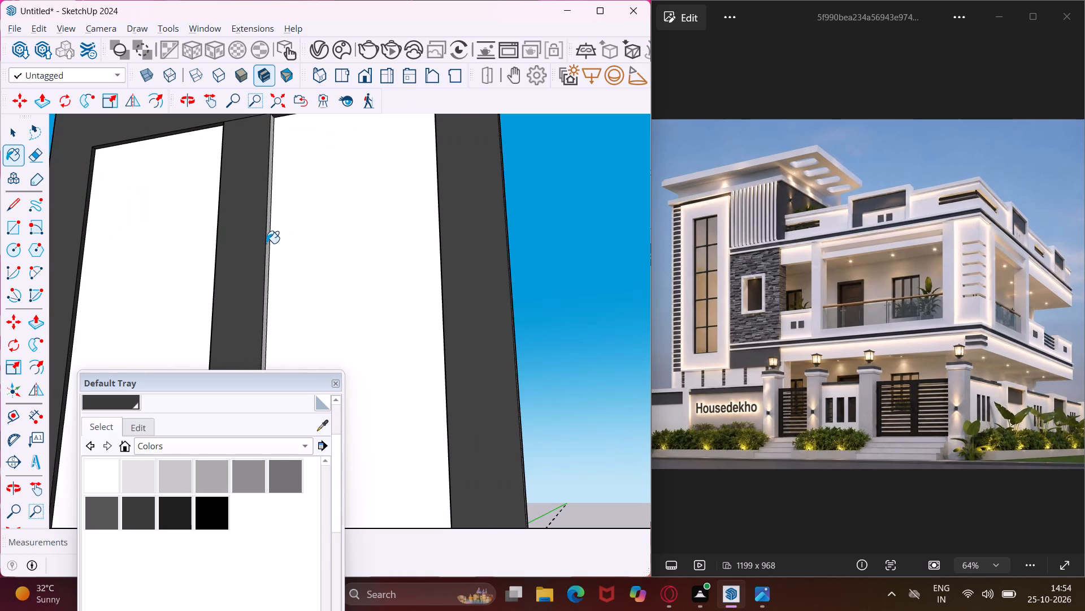
pyautogui.click(266, 243)
pyautogui.moveTo(267, 243); pyautogui.dragTo(177, 281, button='middle')
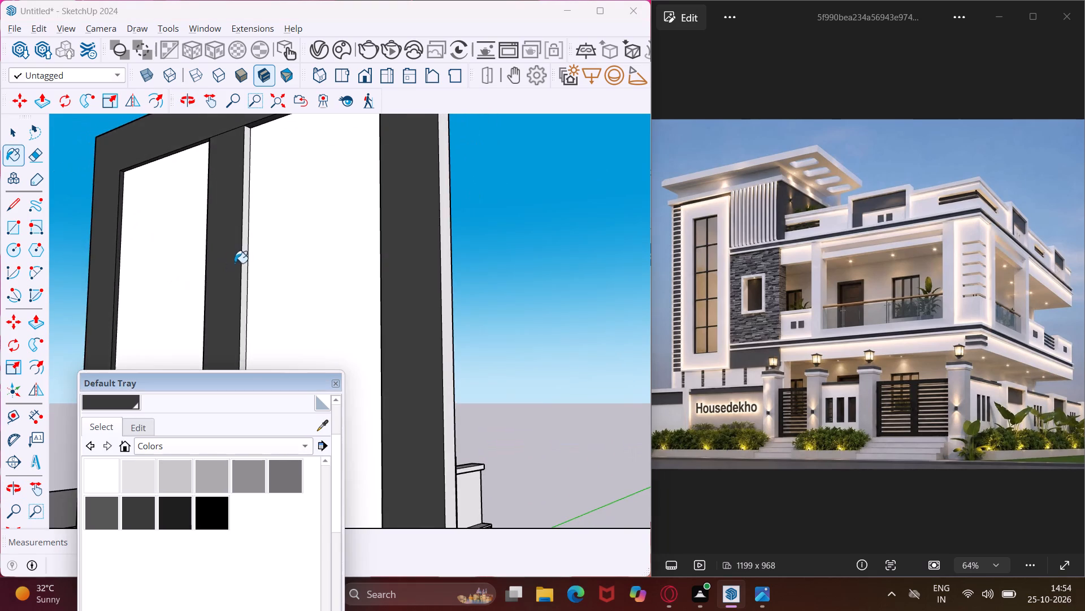
pyautogui.scroll(4, 235, 263)
pyautogui.click(248, 257)
pyautogui.scroll(-10, 227, 244)
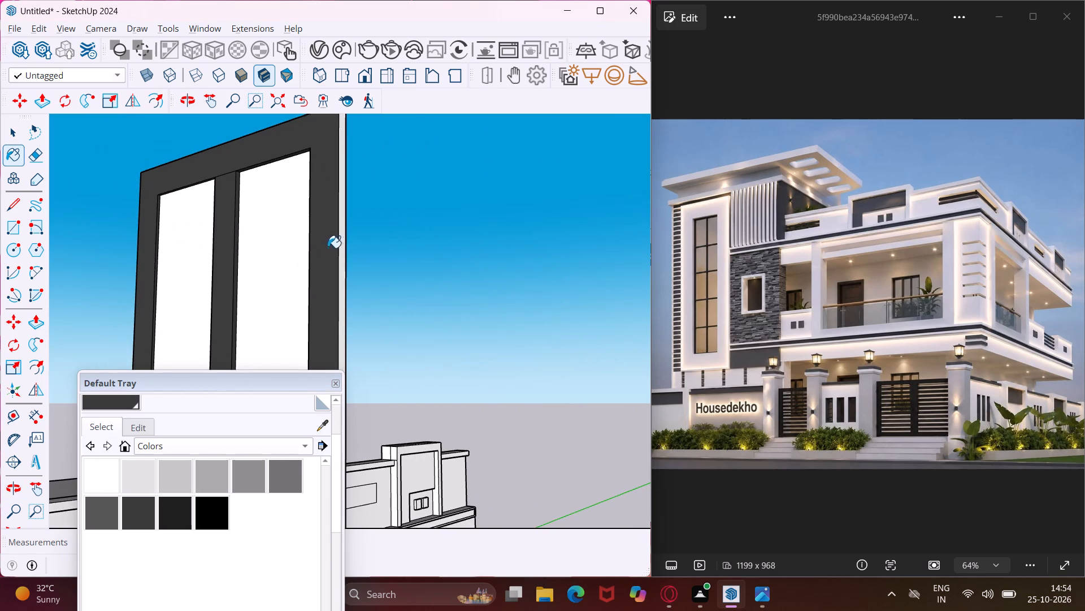
# Paint the light outer side face of the tall window's frame dark grey.
pyautogui.click(342, 216)
pyautogui.scroll(-15, 321, 188)
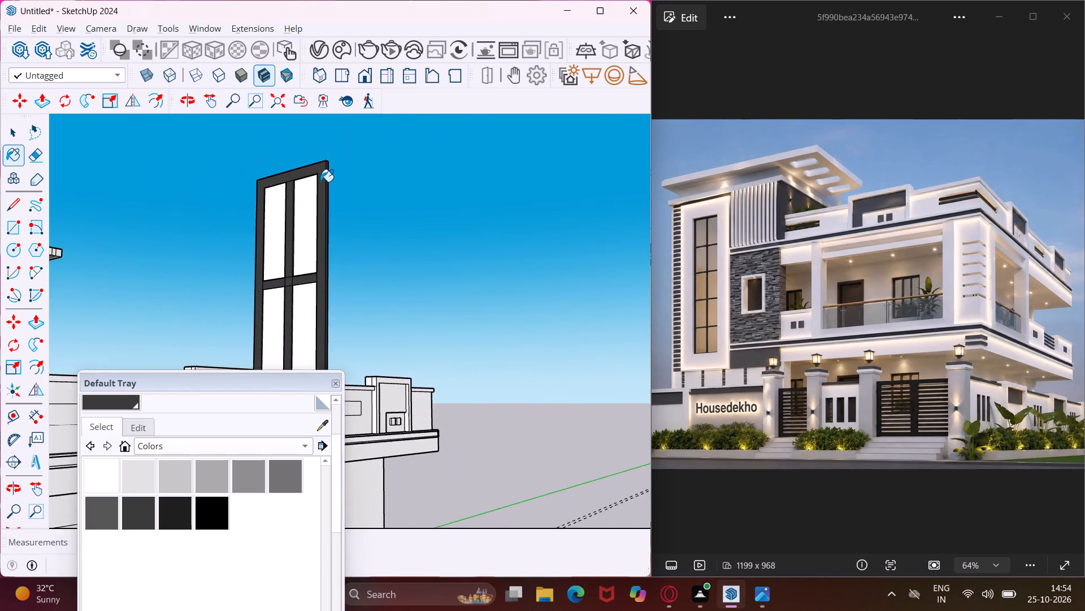
# Paint the white inner side faces of the mullion and frame at the tall window's bottom row of panes dark grey.
pyautogui.scroll(-17, 320, 182)
pyautogui.scroll(5, 318, 333)
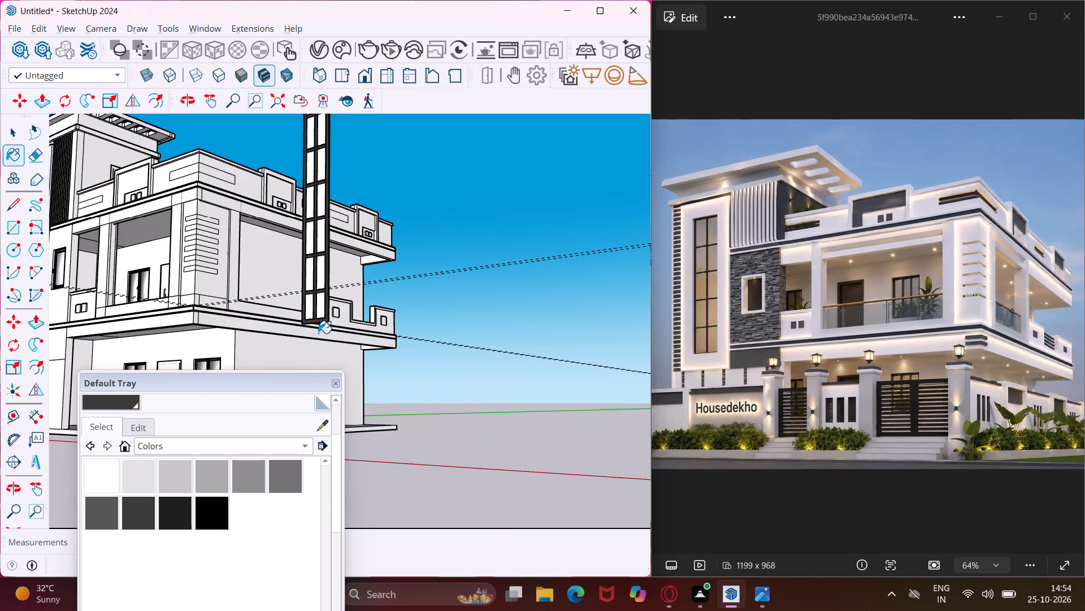
pyautogui.scroll(10, 316, 315)
pyautogui.moveTo(339, 295); pyautogui.dragTo(262, 317, button='middle')
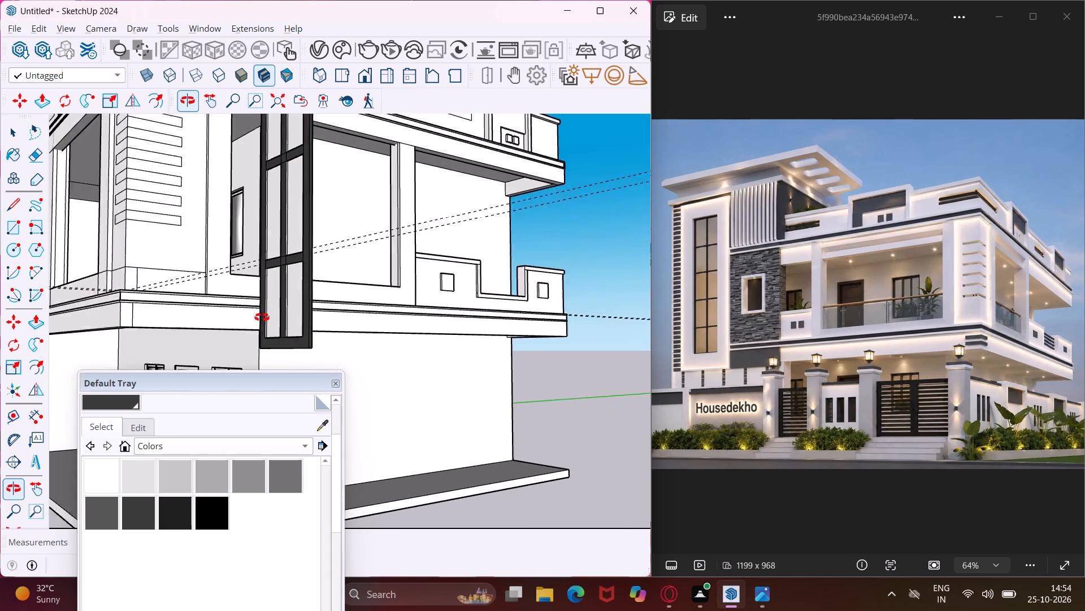
pyautogui.moveTo(262, 317); pyautogui.dragTo(240, 331, button='middle')
pyautogui.scroll(8, 258, 284)
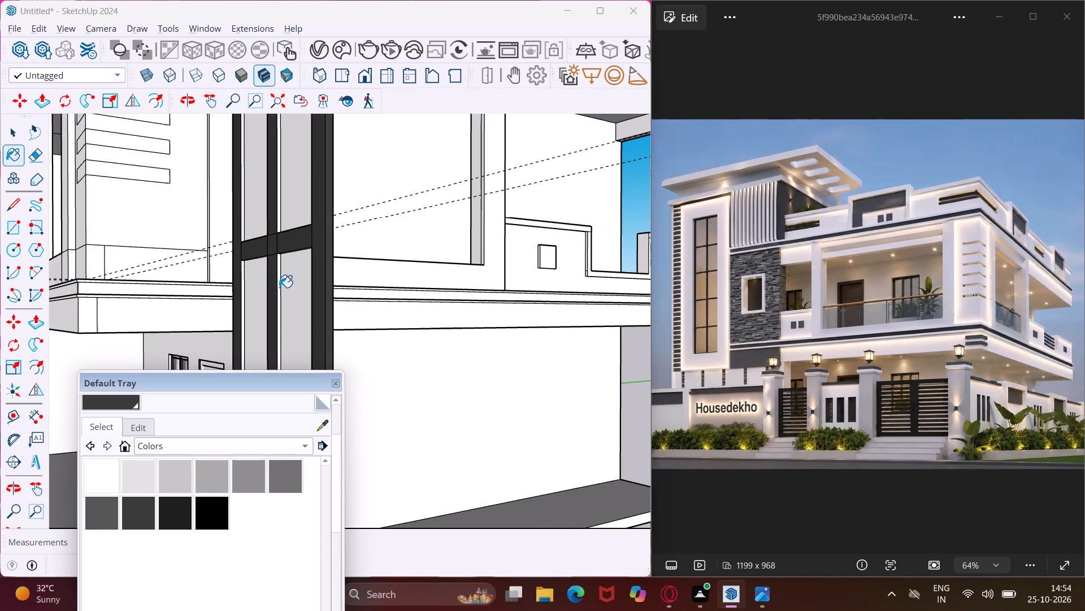
pyautogui.click(279, 287)
pyautogui.scroll(1, 236, 319)
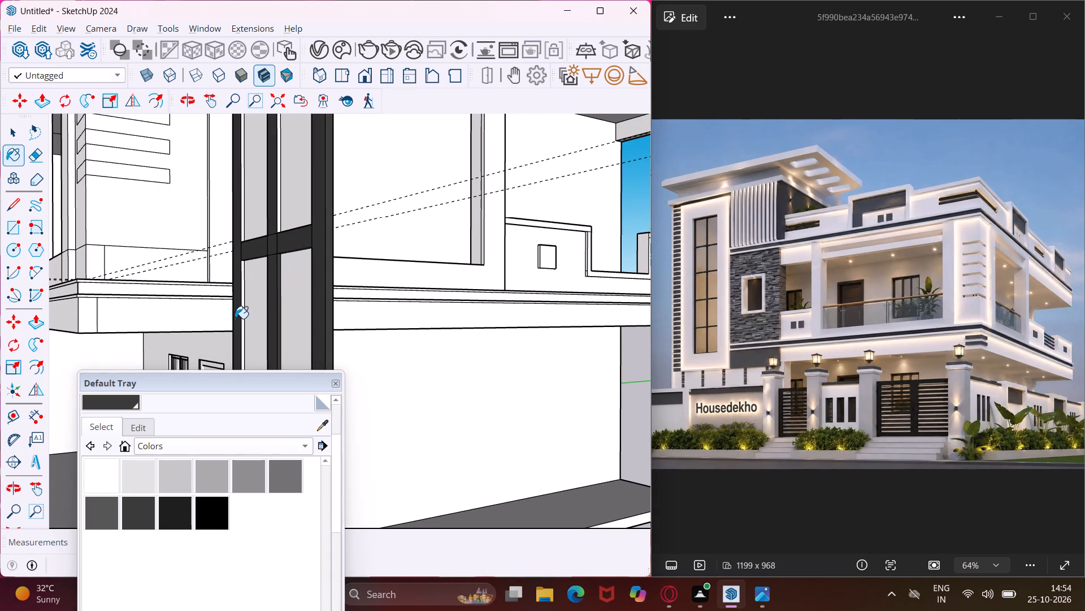
pyautogui.scroll(6, 235, 319)
pyautogui.click(247, 316)
pyautogui.click(249, 308)
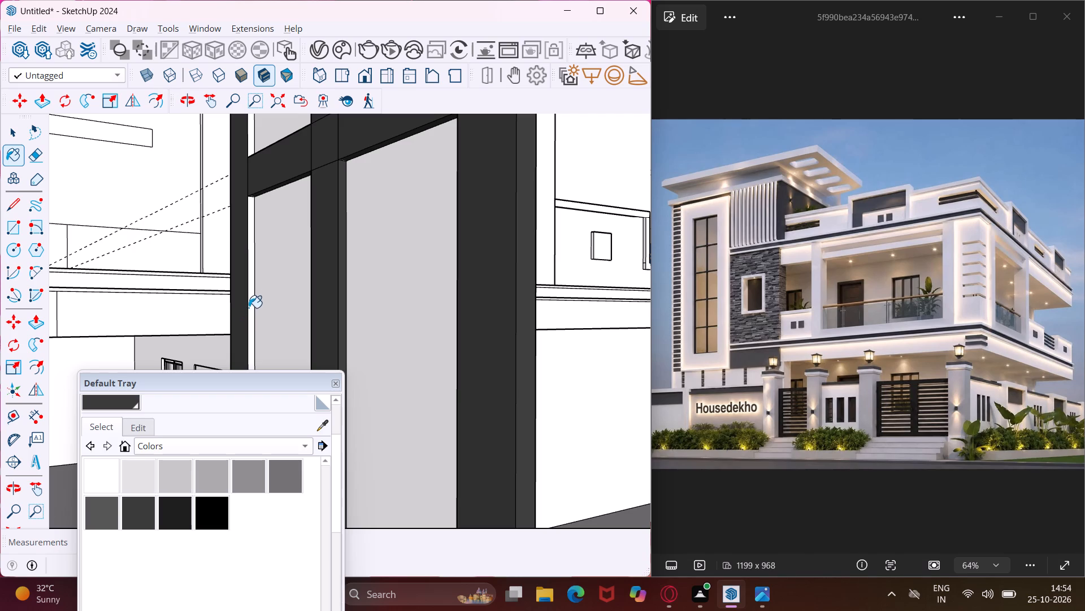
pyautogui.click(250, 302)
pyautogui.scroll(-5, 259, 284)
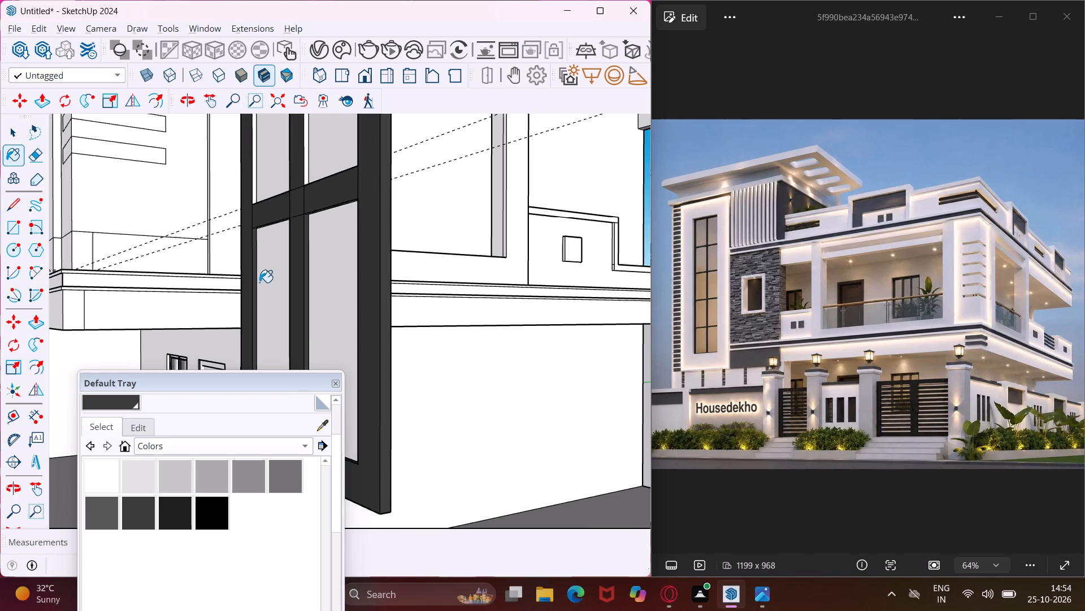
# Paint the white mullion and frame side faces in the second row of panes from the bottom dark grey.
pyautogui.scroll(-2, 259, 281)
pyautogui.scroll(10, 314, 157)
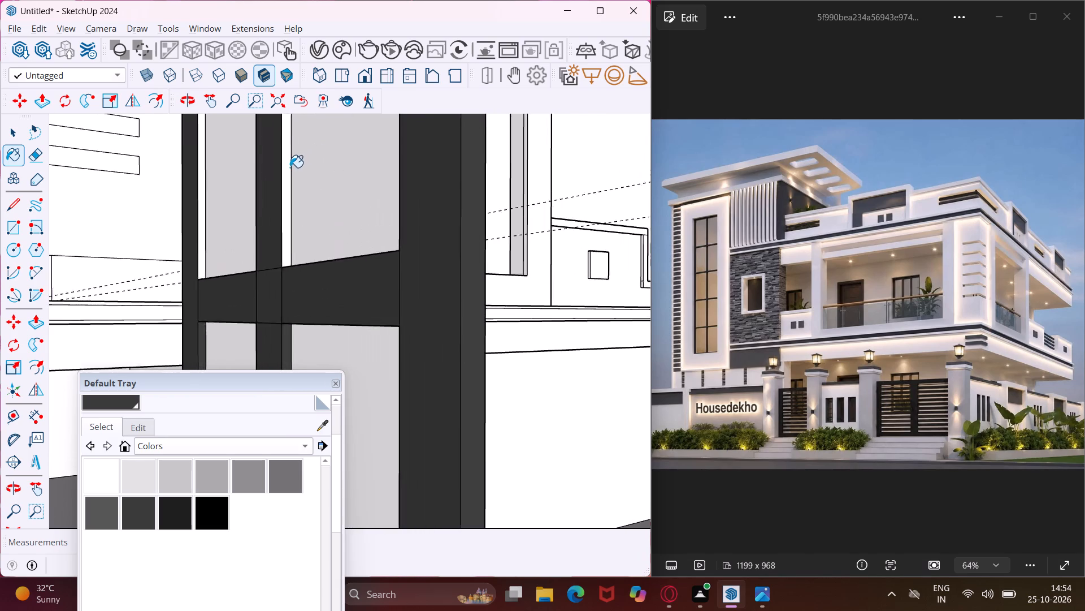
pyautogui.scroll(1, 290, 167)
pyautogui.click(284, 183)
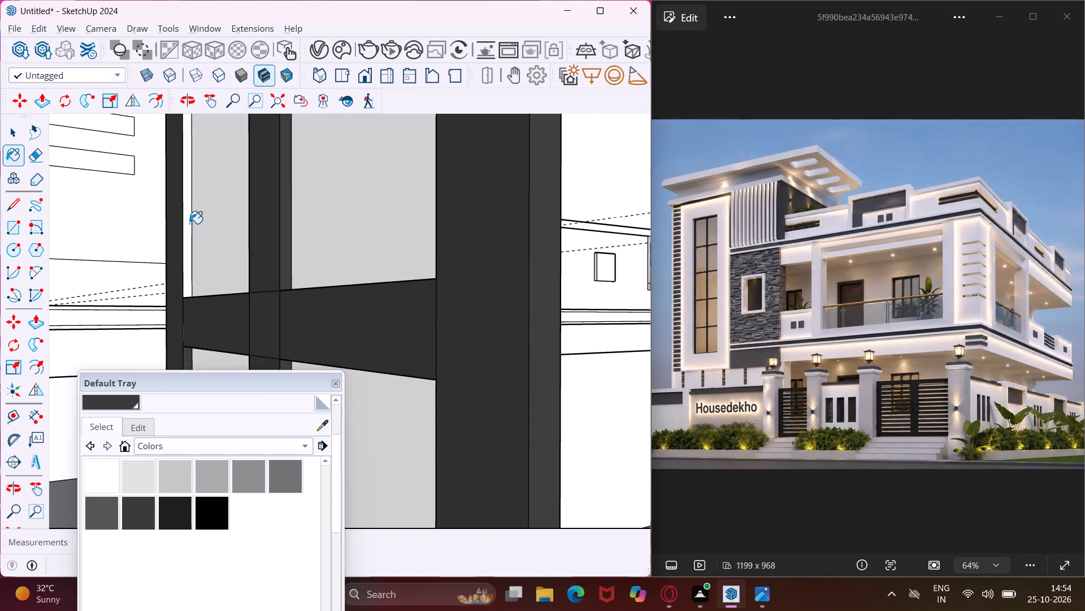
pyautogui.click(189, 223)
pyautogui.moveTo(189, 223); pyautogui.dragTo(168, 332, button='middle')
pyautogui.scroll(-2, 170, 289)
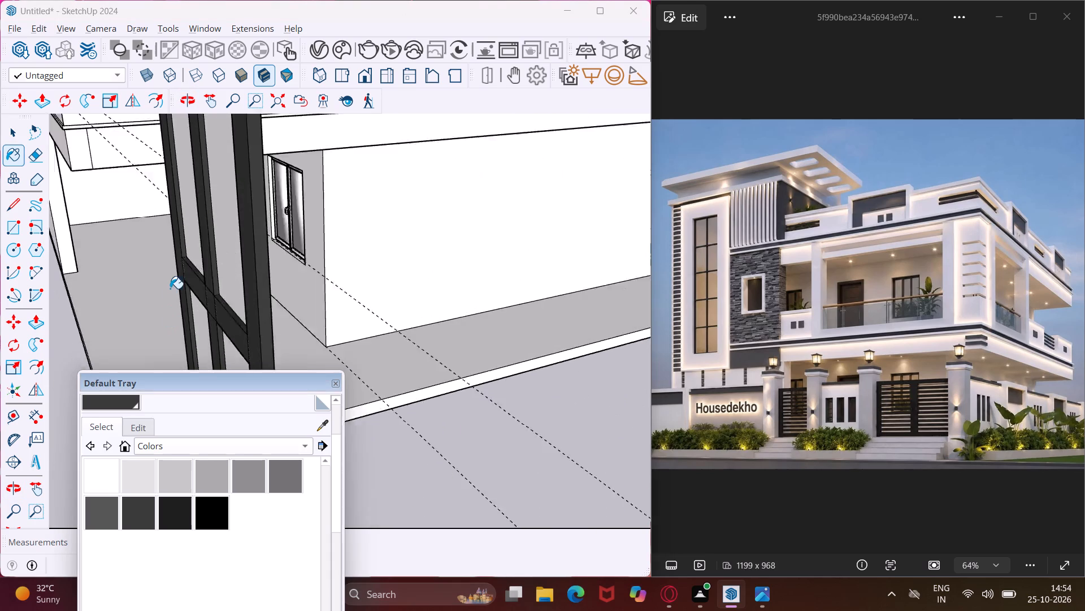
# Paint the white frame and mullion side faces in the next row of panes up the tall window dark grey.
pyautogui.scroll(-5, 170, 289)
pyautogui.scroll(9, 158, 191)
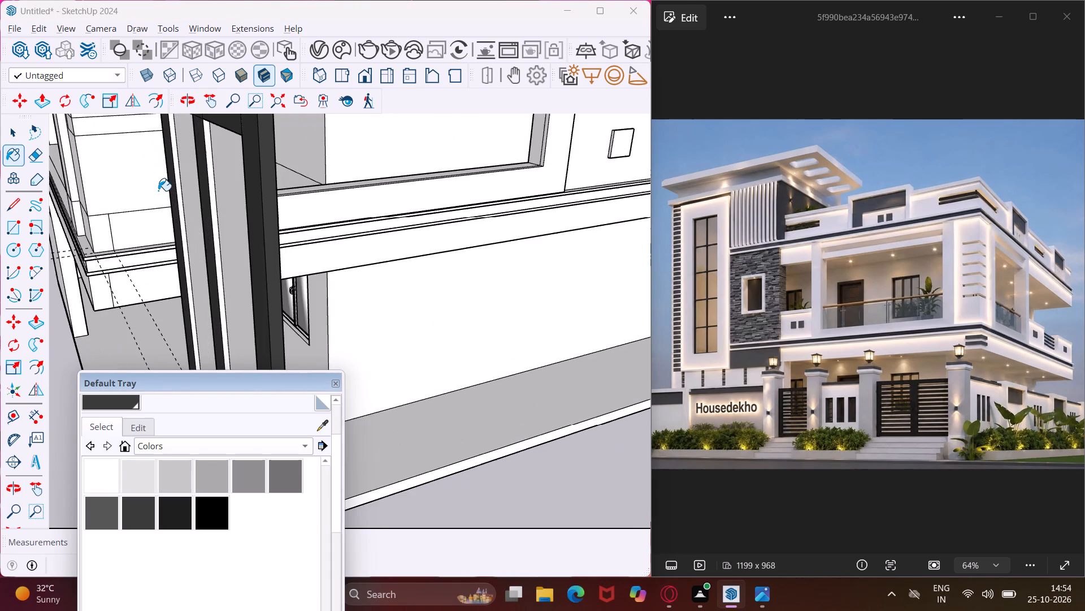
pyautogui.scroll(3, 171, 203)
pyautogui.click(181, 203)
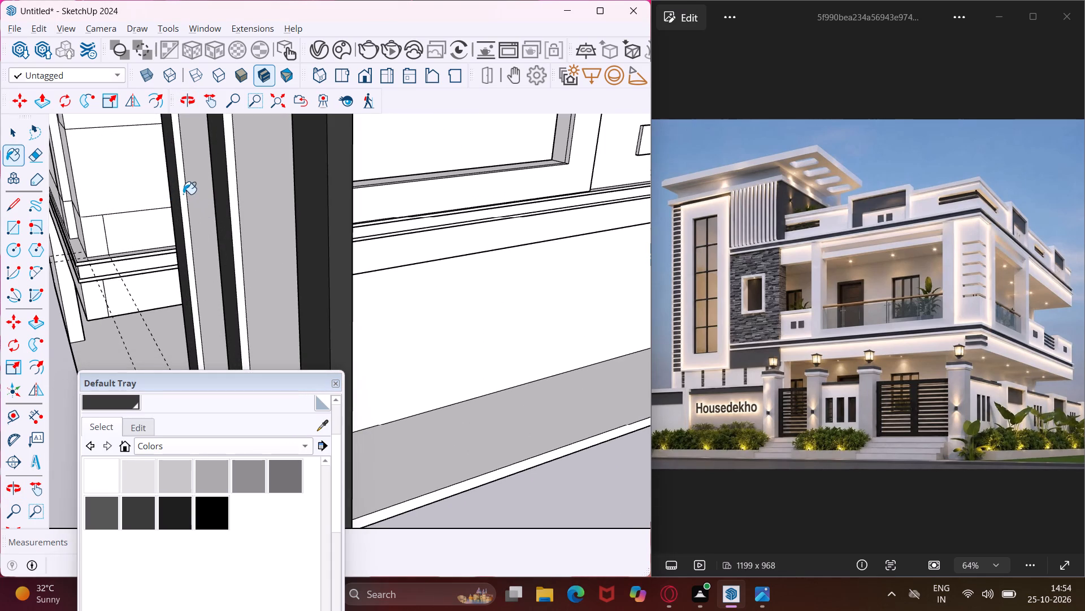
pyautogui.click(183, 194)
pyautogui.click(238, 236)
pyautogui.scroll(-3, 221, 198)
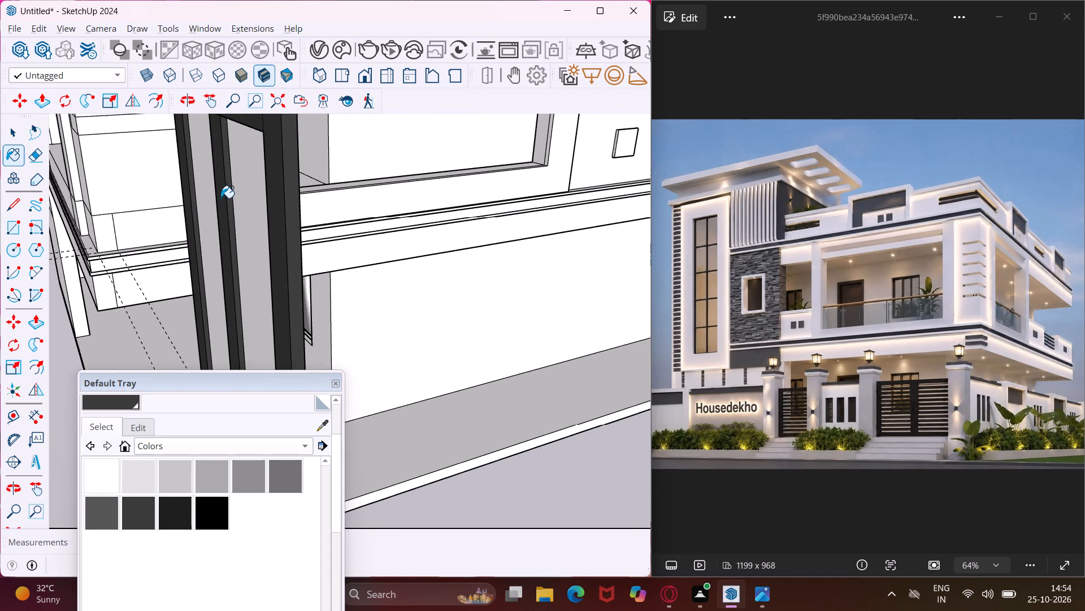
# Paint the mullion and frame side faces just above the next crossbar up the tall window dark grey.
pyautogui.scroll(-7, 221, 198)
pyautogui.scroll(4, 214, 129)
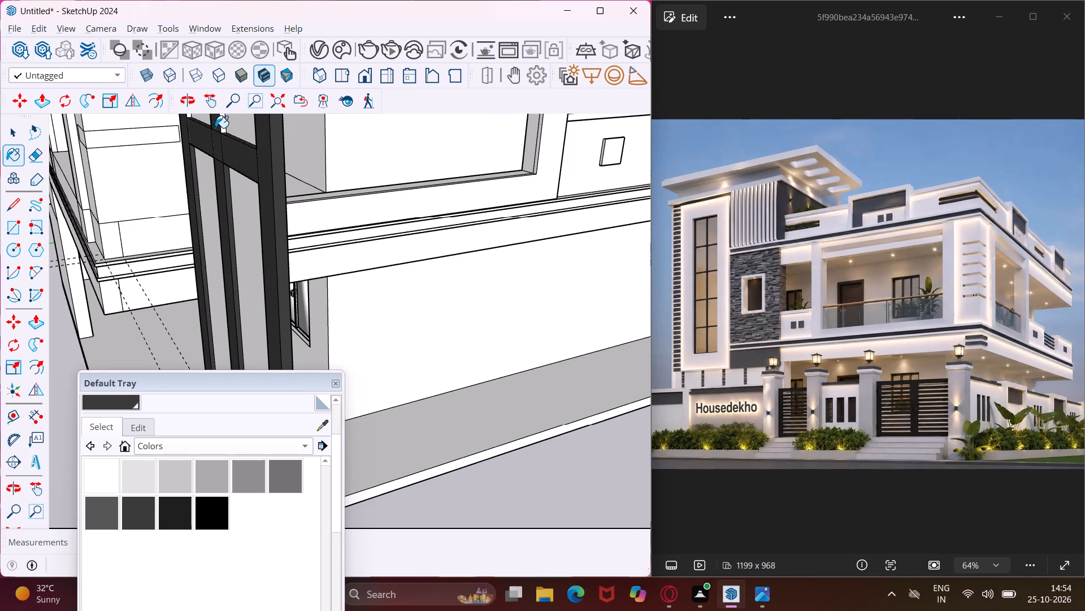
pyautogui.click(222, 126)
pyautogui.scroll(-5, 194, 134)
pyautogui.scroll(5, 188, 122)
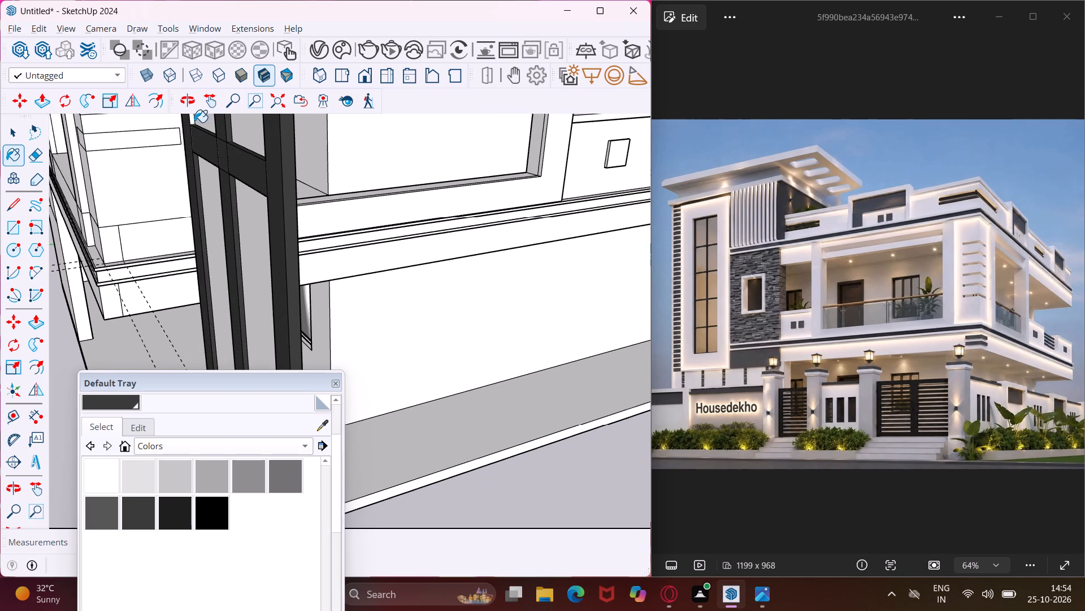
pyautogui.click(193, 120)
# Paint the white mullion and frame side faces beside the tall window's panes near roof parapet level dark grey.
pyautogui.scroll(-6, 186, 176)
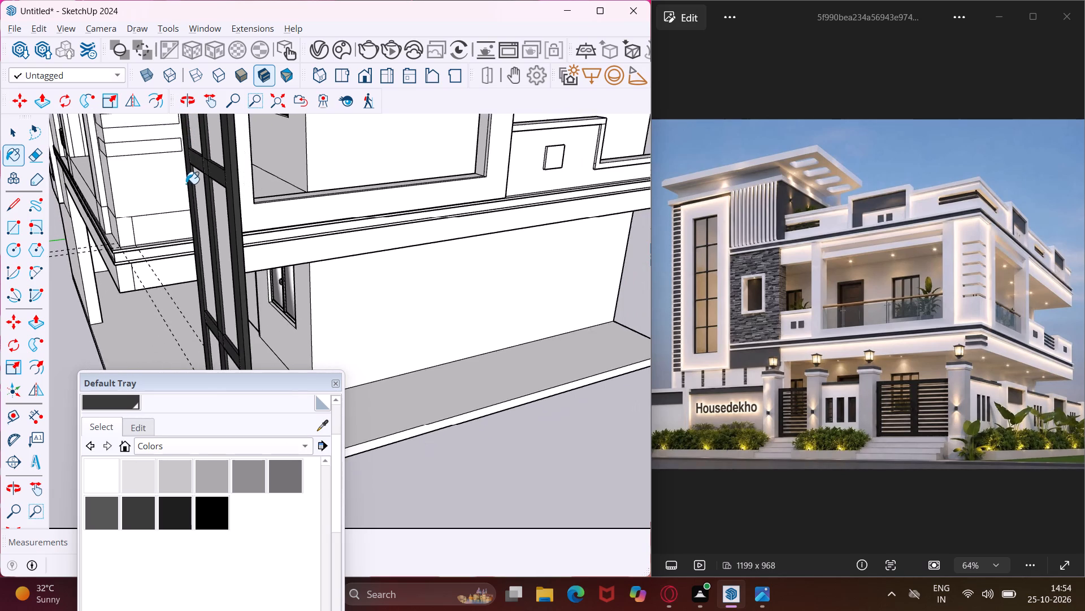
pyautogui.scroll(-18, 186, 184)
pyautogui.scroll(-6, 185, 185)
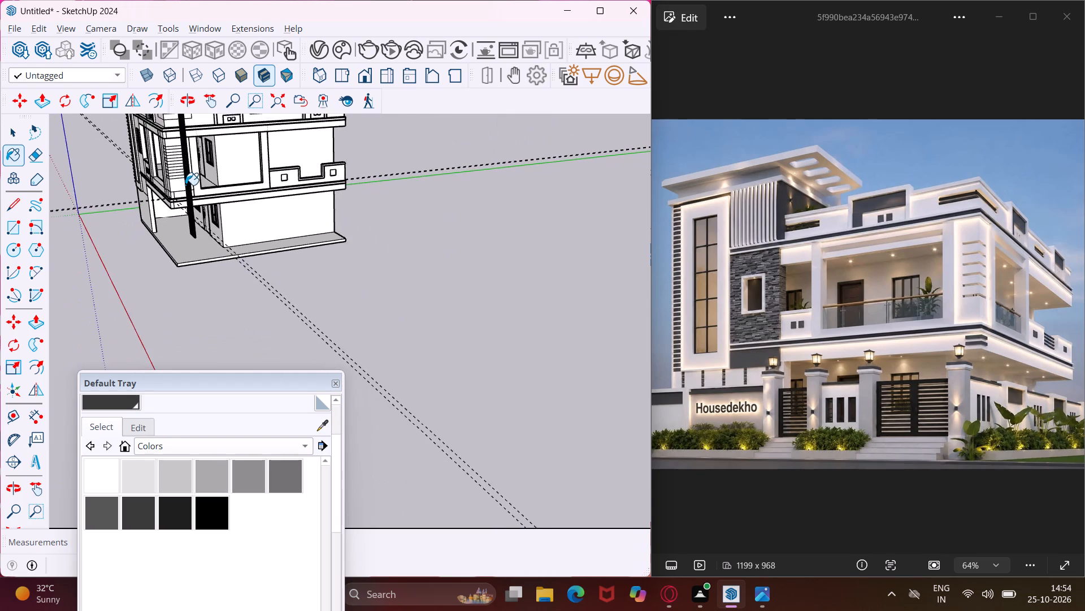
pyautogui.scroll(-5, 185, 185)
pyautogui.scroll(15, 181, 122)
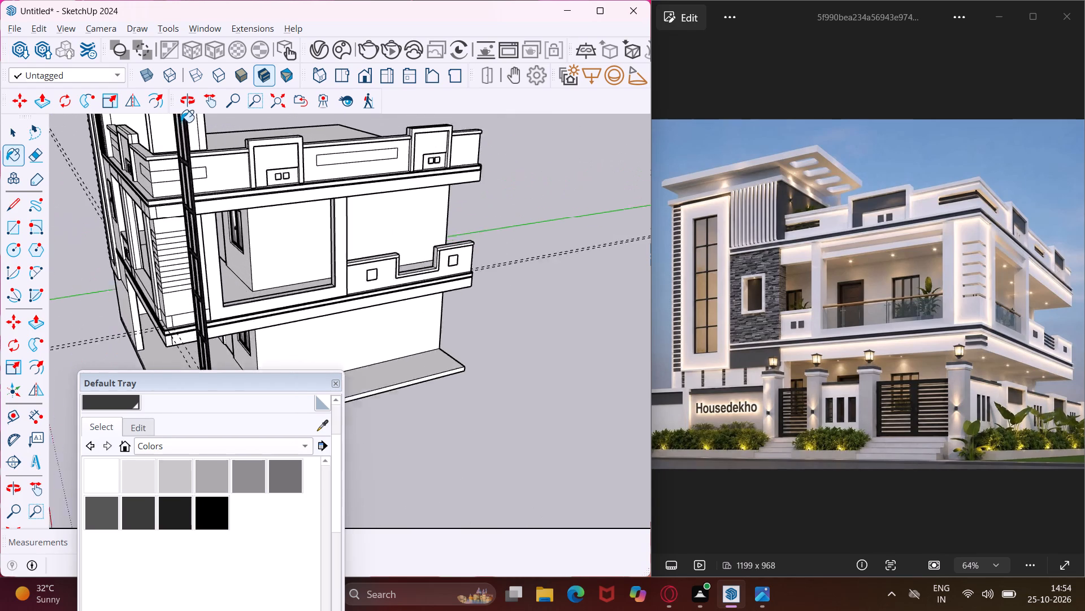
pyautogui.scroll(8, 181, 122)
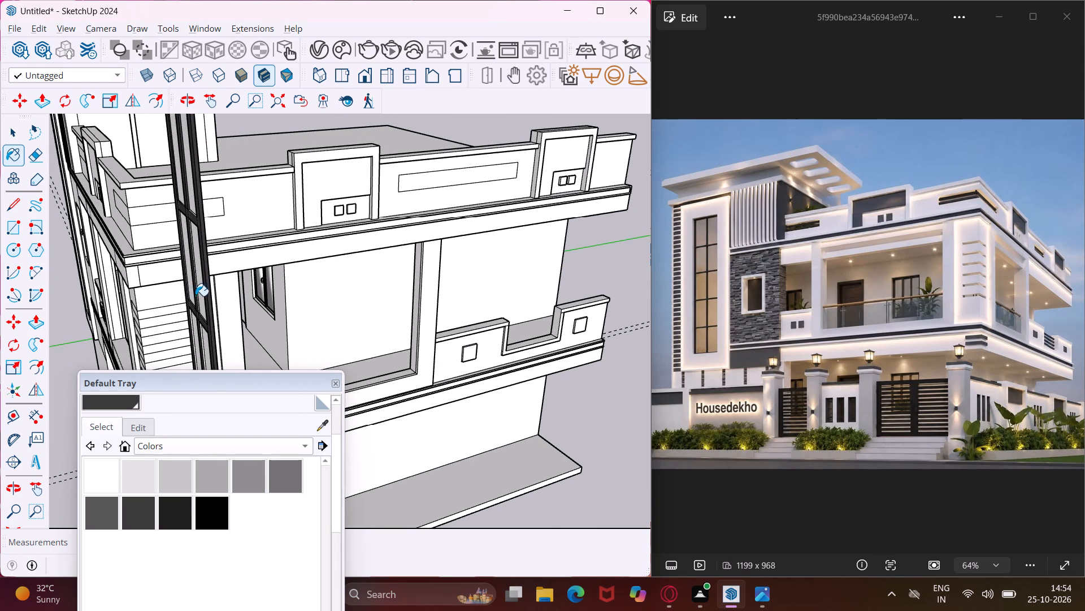
pyautogui.scroll(12, 196, 296)
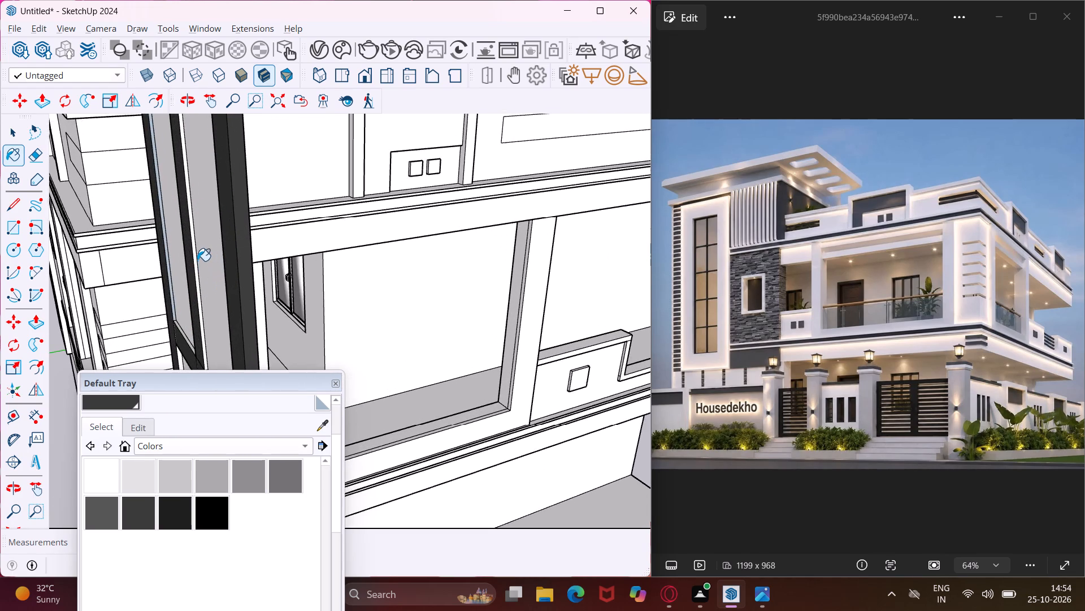
pyautogui.scroll(3, 197, 261)
pyautogui.click(193, 251)
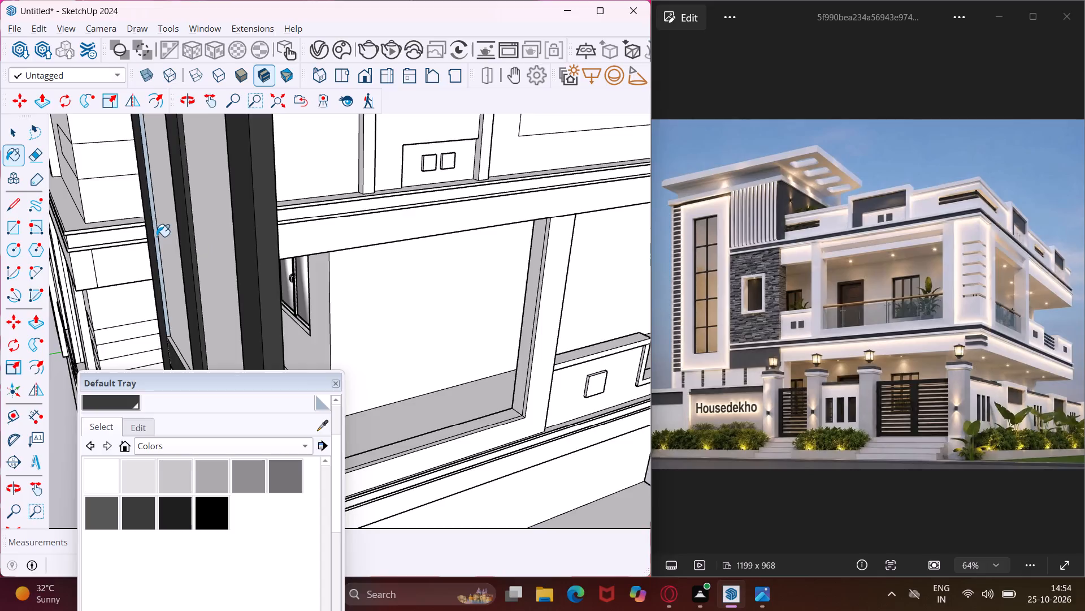
pyautogui.click(157, 236)
# Paint the remaining light faces around the crossbar below those panes dark grey, including the frame's inner side beneath it.
pyautogui.scroll(-5, 163, 273)
pyautogui.scroll(7, 201, 364)
pyautogui.click(190, 355)
pyautogui.scroll(4, 147, 292)
pyautogui.click(155, 295)
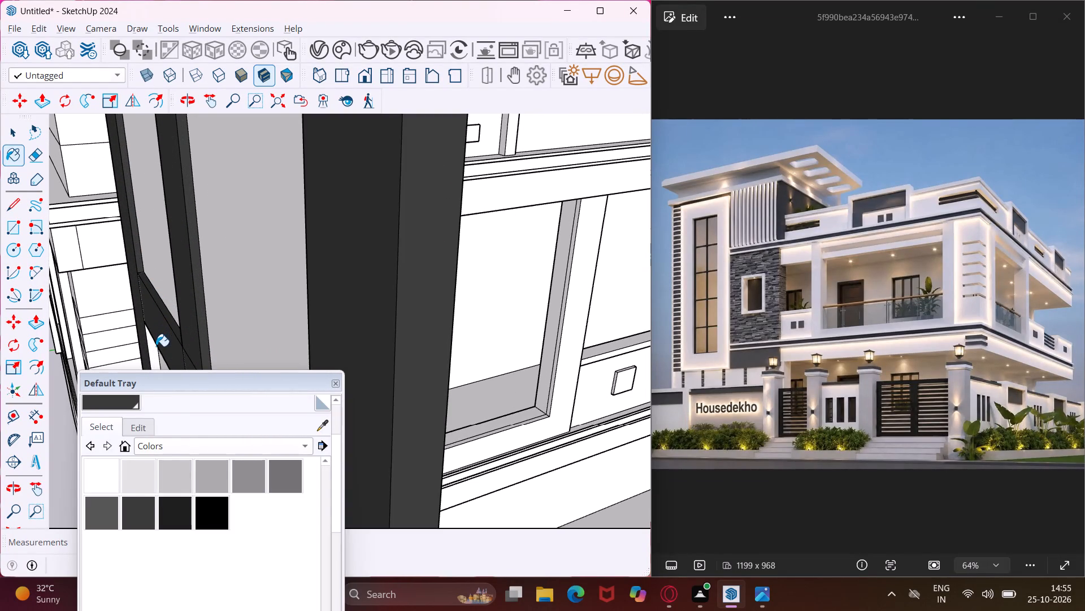
pyautogui.click(154, 350)
# Paint the white mullion side face in the row of panes below that crossbar dark grey.
pyautogui.scroll(-2, 157, 328)
pyautogui.moveTo(157, 328); pyautogui.dragTo(185, 268, button='middle')
pyautogui.scroll(1, 185, 268)
pyautogui.scroll(-6, 185, 268)
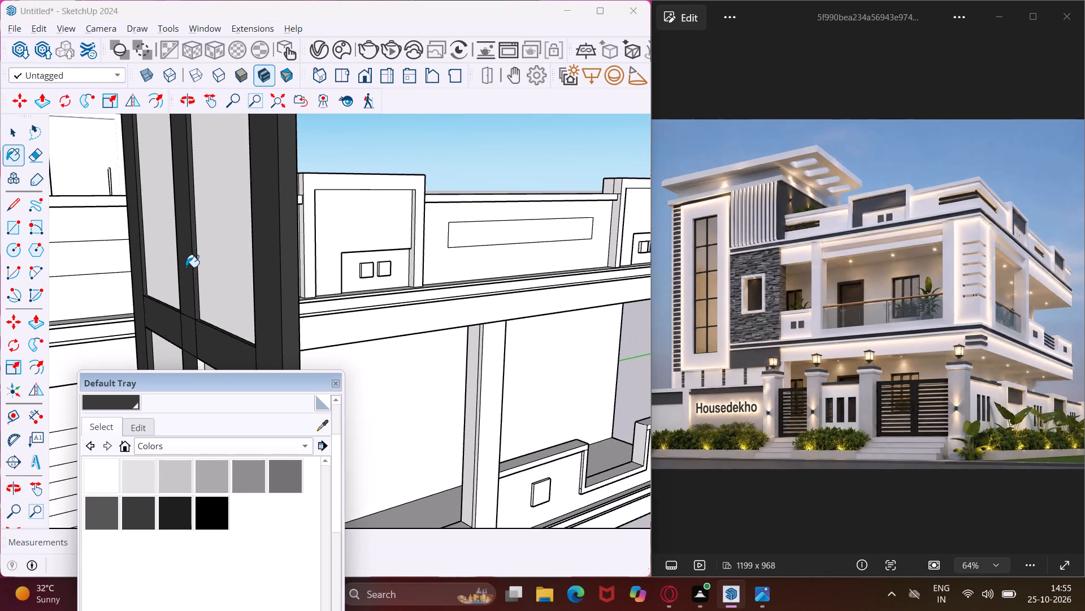
pyautogui.scroll(-15, 186, 267)
pyautogui.scroll(5, 191, 345)
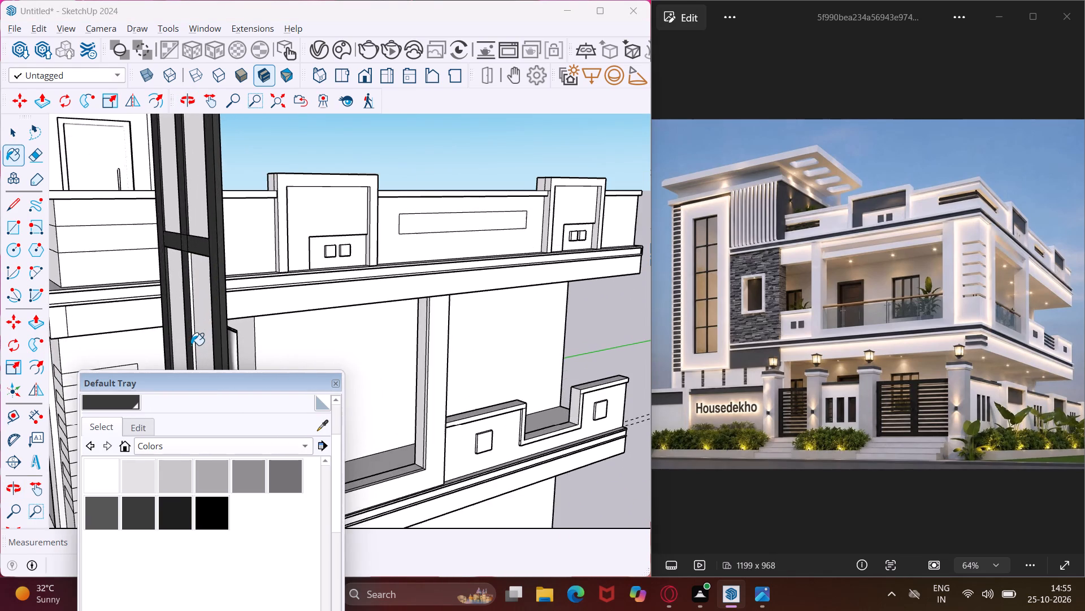
pyautogui.scroll(8, 191, 345)
pyautogui.click(197, 304)
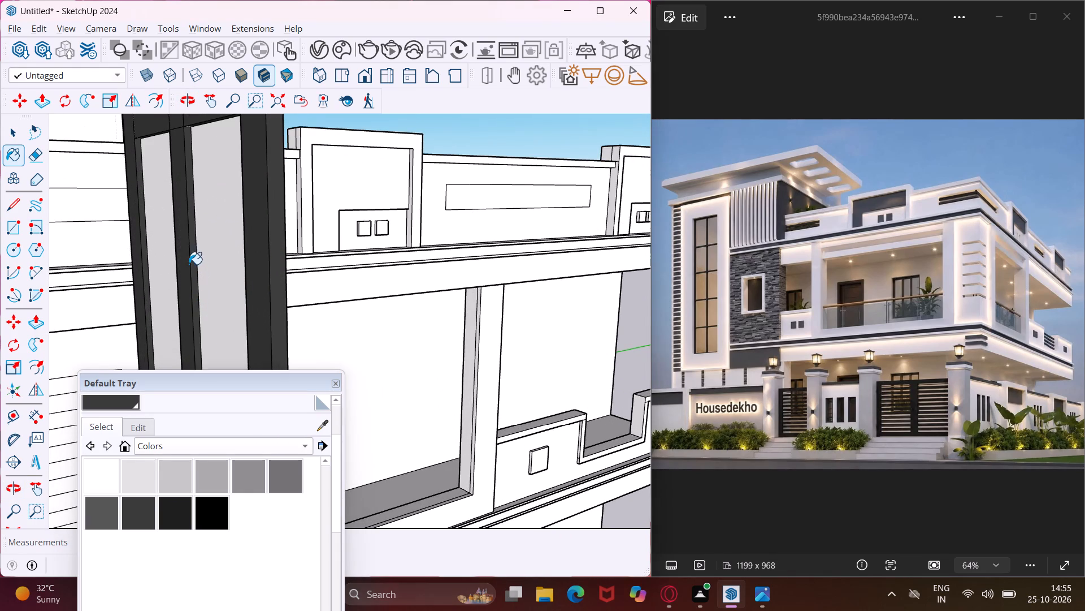
# Paint the white mullion and frame side faces in the next unpainted row farther down the tall window dark grey.
pyautogui.scroll(-19, 189, 264)
pyautogui.scroll(5, 194, 346)
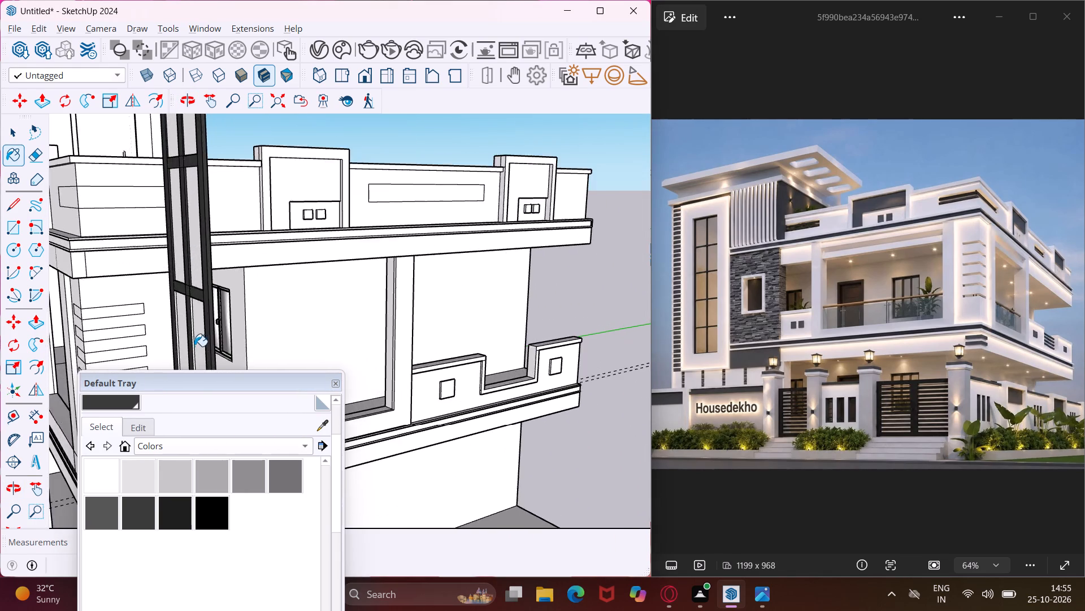
pyautogui.scroll(14, 194, 346)
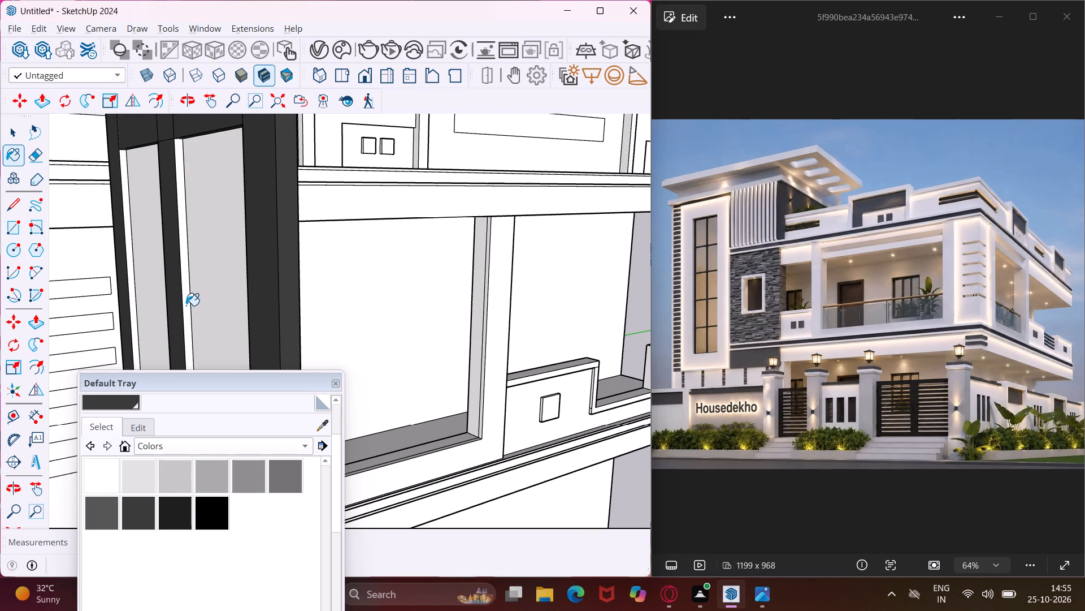
pyautogui.click(186, 305)
pyautogui.click(127, 247)
pyautogui.scroll(-6, 126, 239)
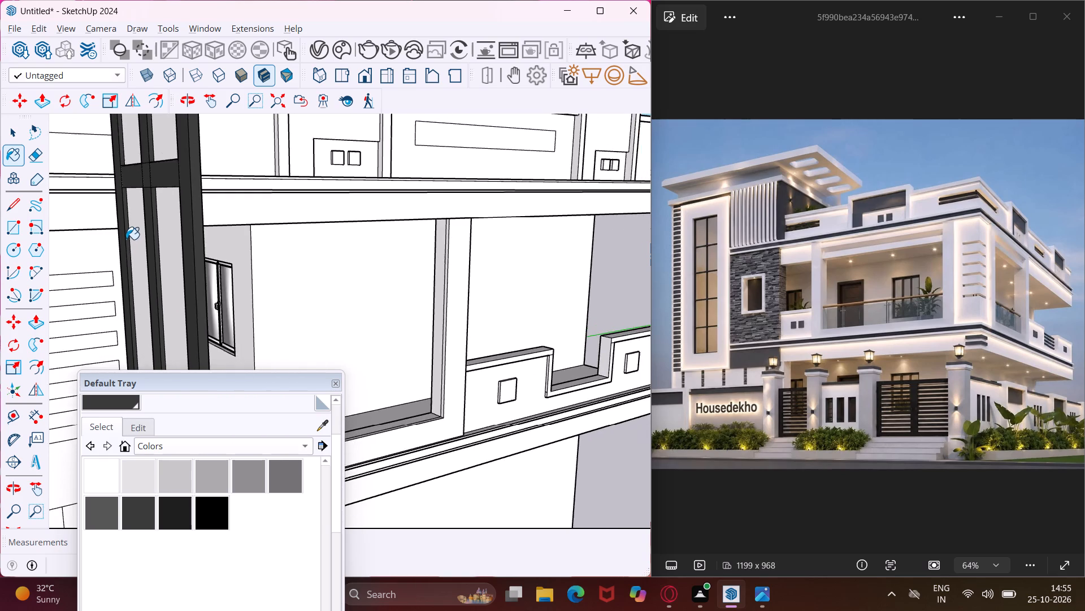
# Paint the light upper faces of the next crossbar down the tall window dark grey, on both sides of the mullion.
pyautogui.scroll(-11, 126, 239)
pyautogui.moveTo(141, 298); pyautogui.dragTo(162, 340, button='middle')
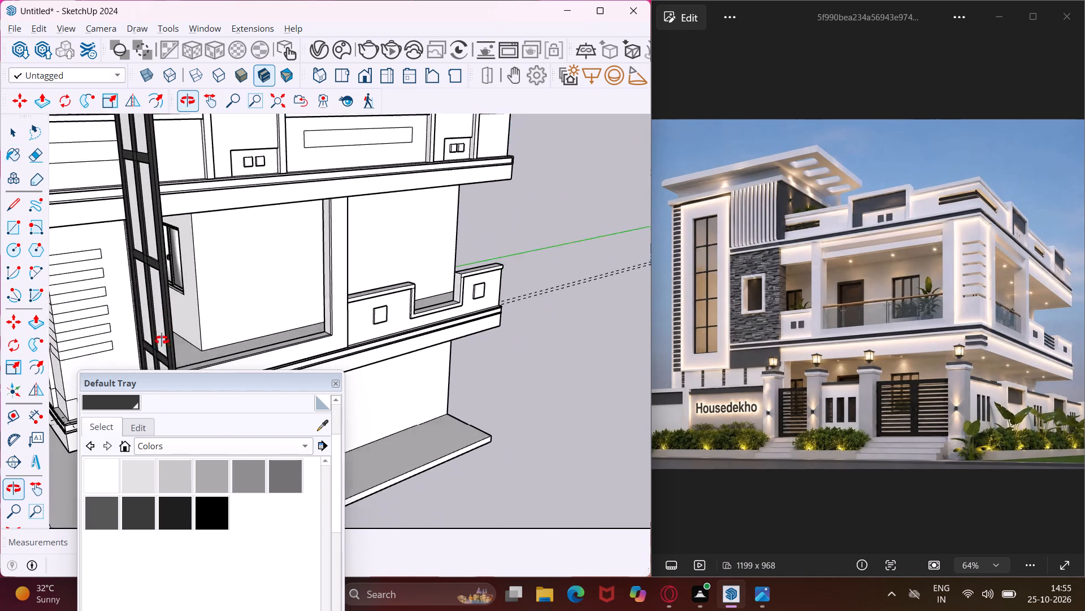
pyautogui.moveTo(162, 340); pyautogui.dragTo(166, 356, button='middle')
pyautogui.scroll(9, 149, 279)
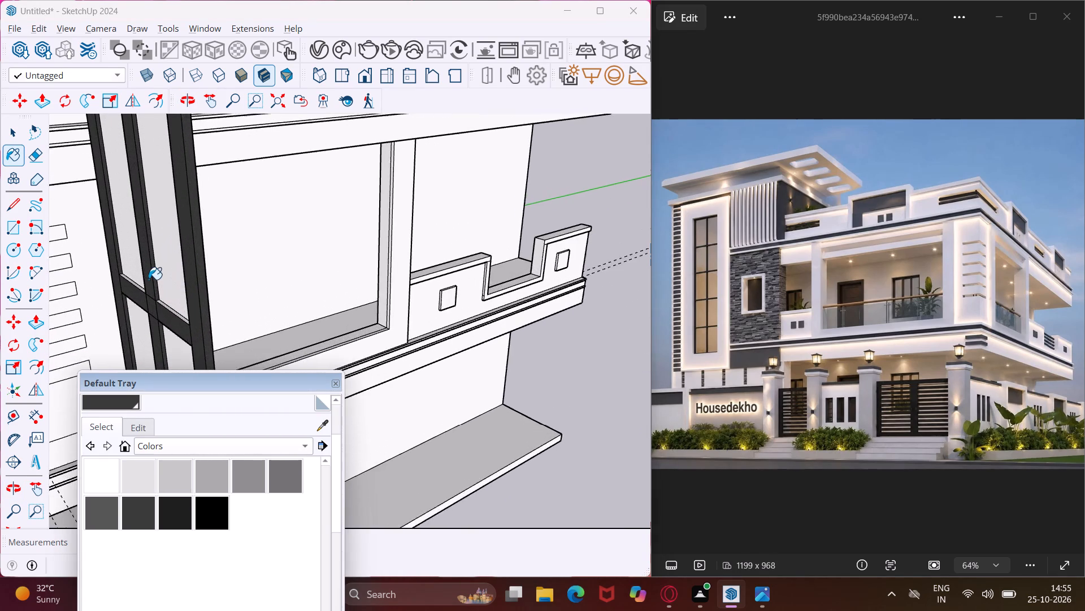
pyautogui.scroll(5, 149, 279)
pyautogui.click(179, 322)
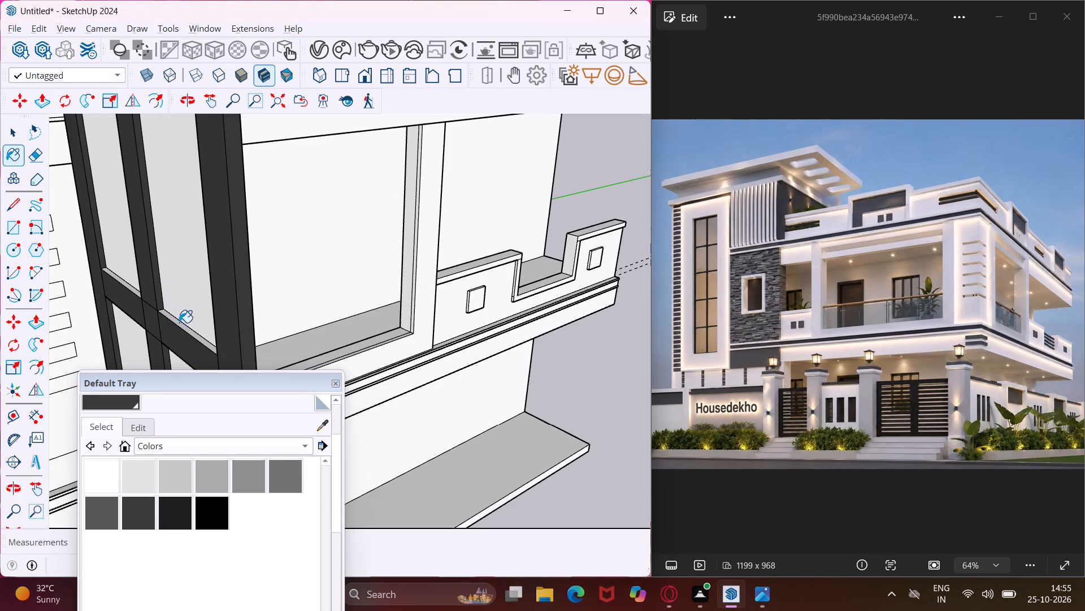
pyautogui.scroll(7, 179, 322)
pyautogui.click(179, 322)
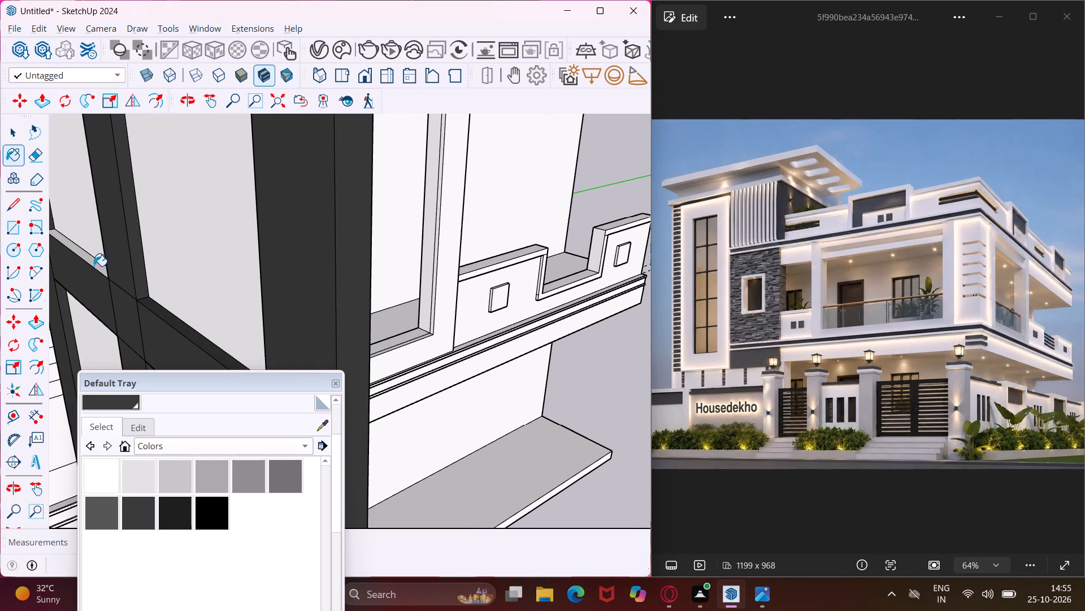
pyautogui.click(91, 263)
# Paint the two white upper faces of the tall window's topmost crossbar dark grey.
pyautogui.moveTo(93, 264); pyautogui.dragTo(98, 280, button='middle')
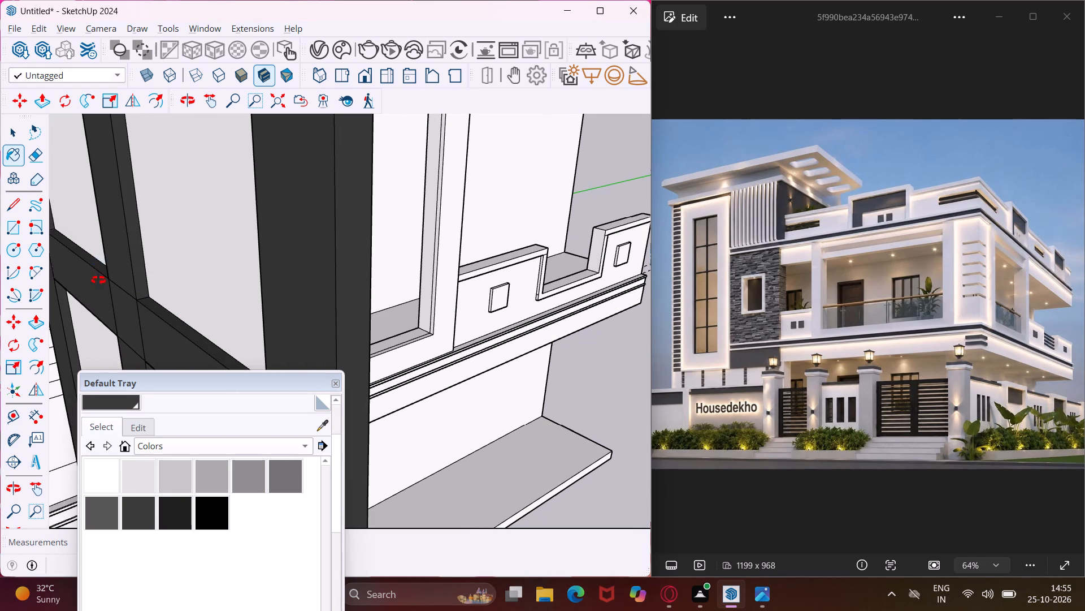
pyautogui.moveTo(98, 280); pyautogui.dragTo(110, 321, button='middle')
pyautogui.scroll(-19, 109, 308)
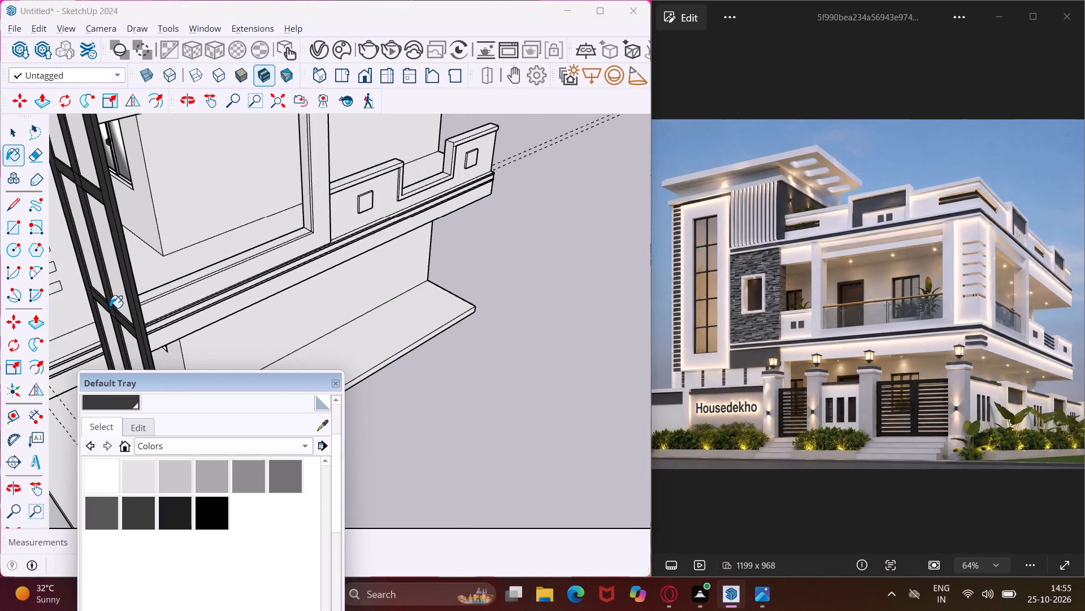
pyautogui.moveTo(110, 308); pyautogui.dragTo(470, 350, button='middle')
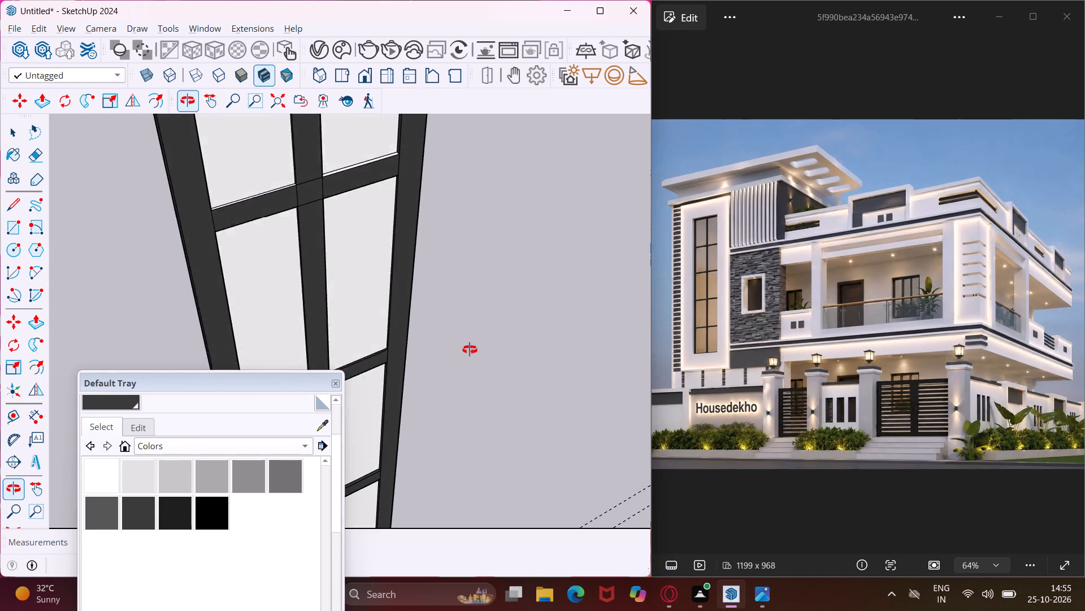
pyautogui.moveTo(470, 350); pyautogui.dragTo(520, 406, button='middle')
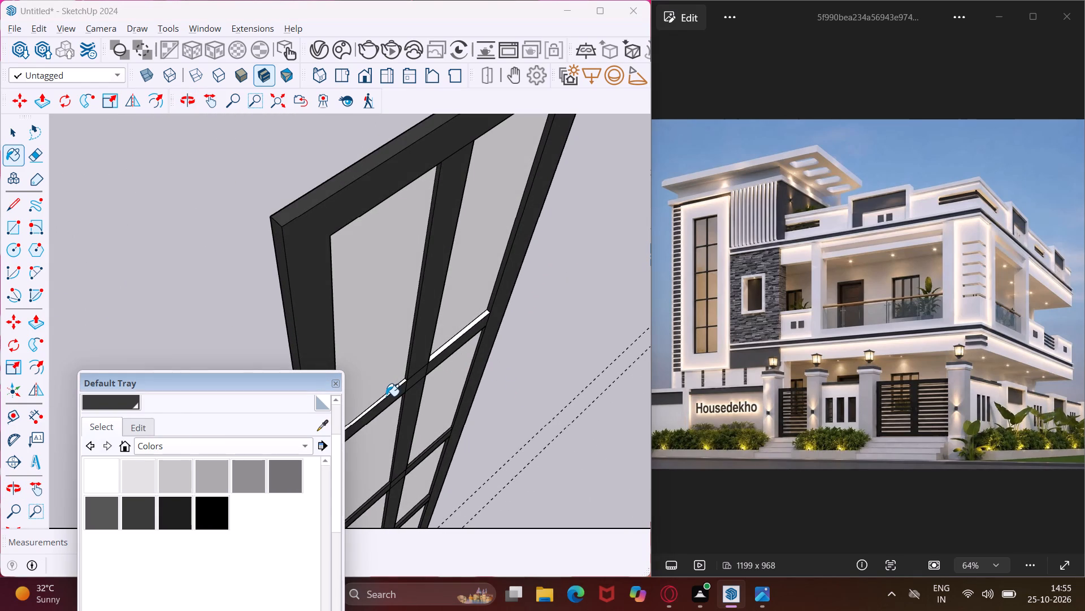
pyautogui.scroll(8, 385, 397)
pyautogui.click(402, 384)
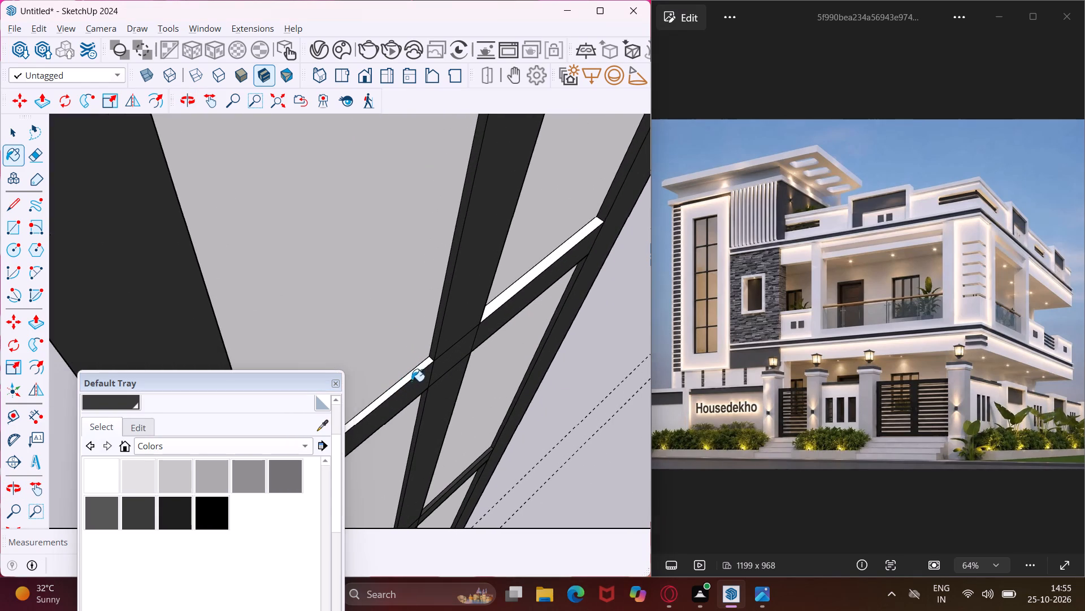
pyautogui.click(501, 303)
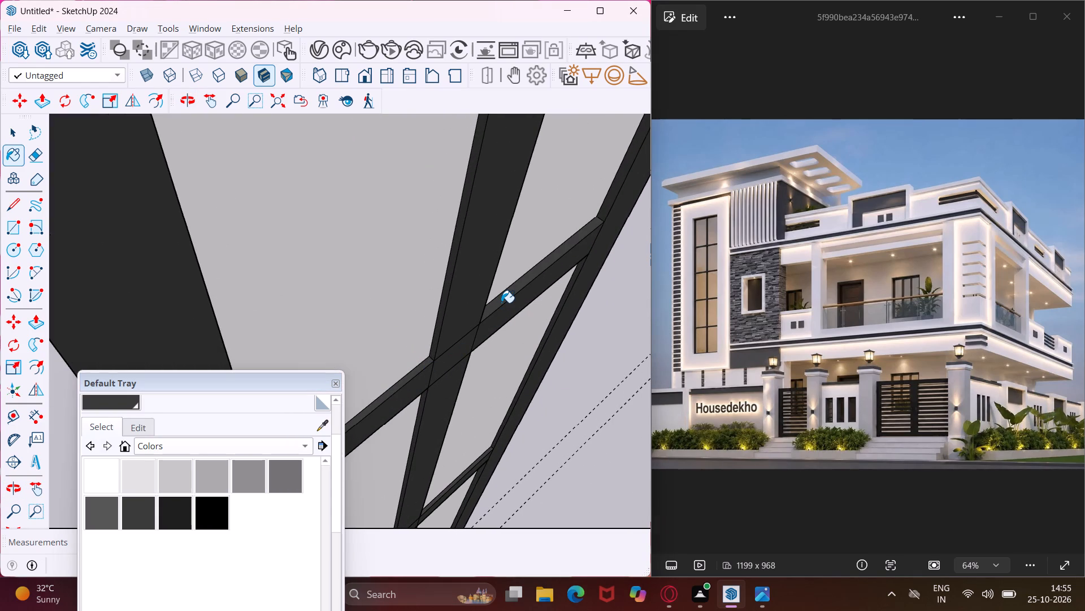
pyautogui.press('Escape')
pyautogui.press('space')
# Paint the window's back side dark grey at the top mullion segment and the first crossbar, including their junction.
pyautogui.scroll(-13, 501, 303)
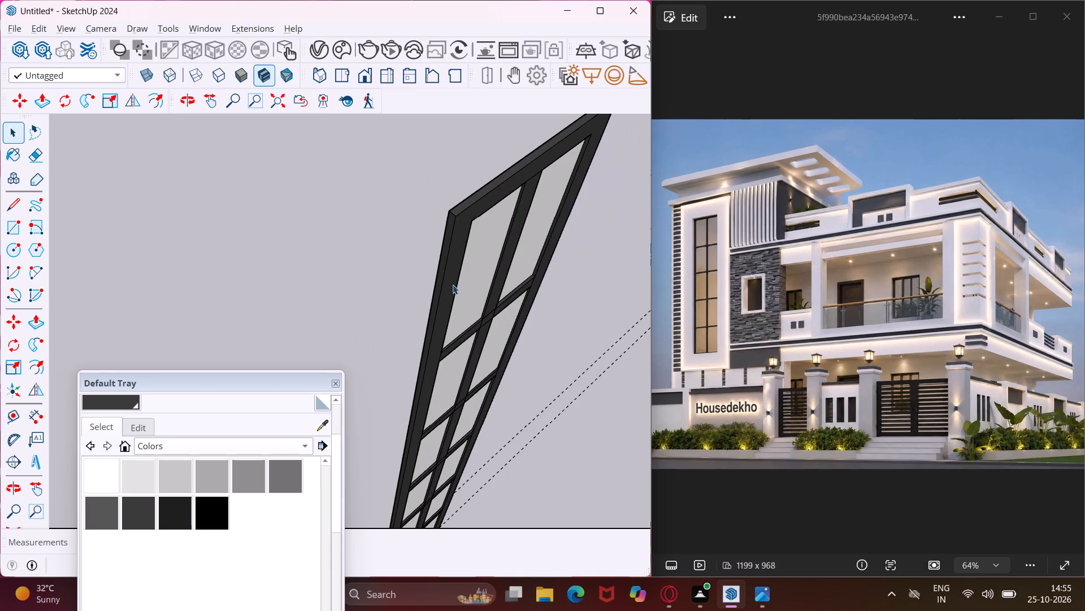
pyautogui.moveTo(442, 271); pyautogui.dragTo(704, 282, button='middle')
pyautogui.moveTo(442, 260); pyautogui.dragTo(511, 265, button='middle')
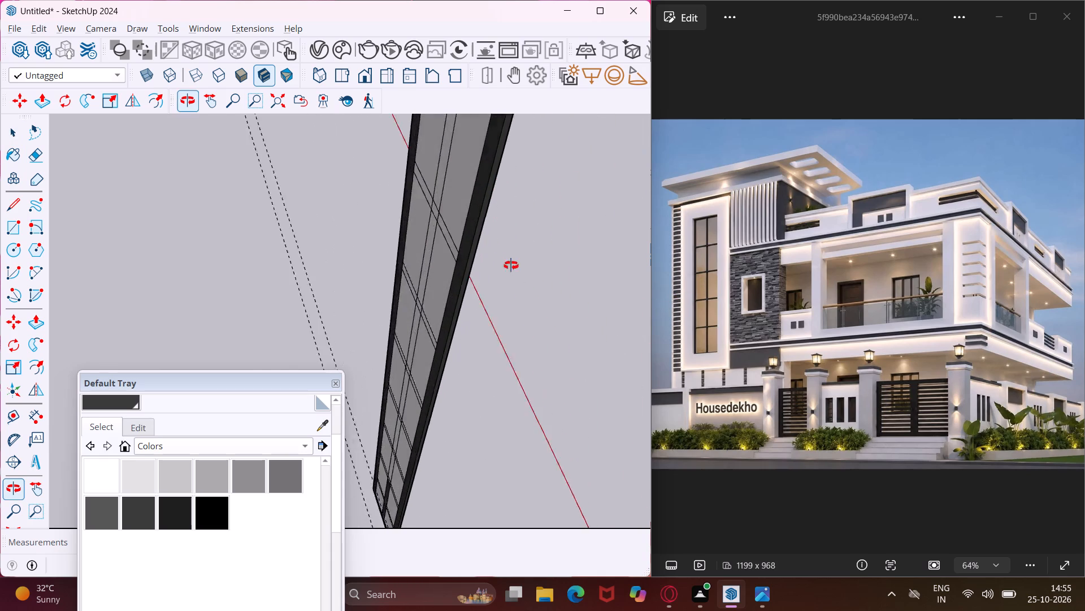
pyautogui.moveTo(511, 265); pyautogui.dragTo(645, 244, button='middle')
pyautogui.scroll(-6, 499, 248)
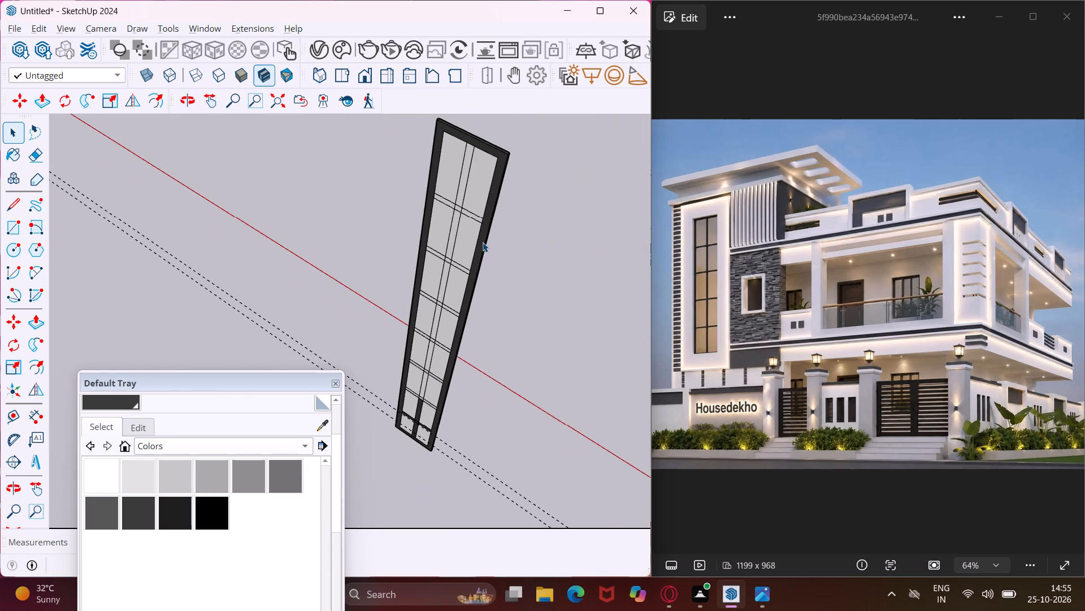
pyautogui.click(131, 402)
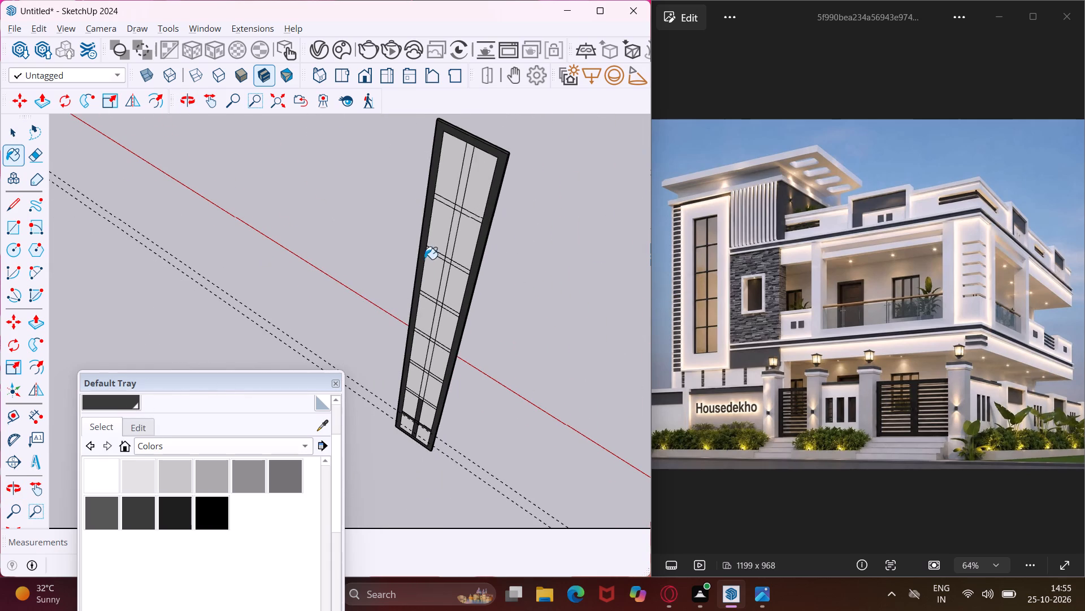
pyautogui.scroll(8, 459, 202)
pyautogui.click(459, 201)
pyautogui.click(442, 210)
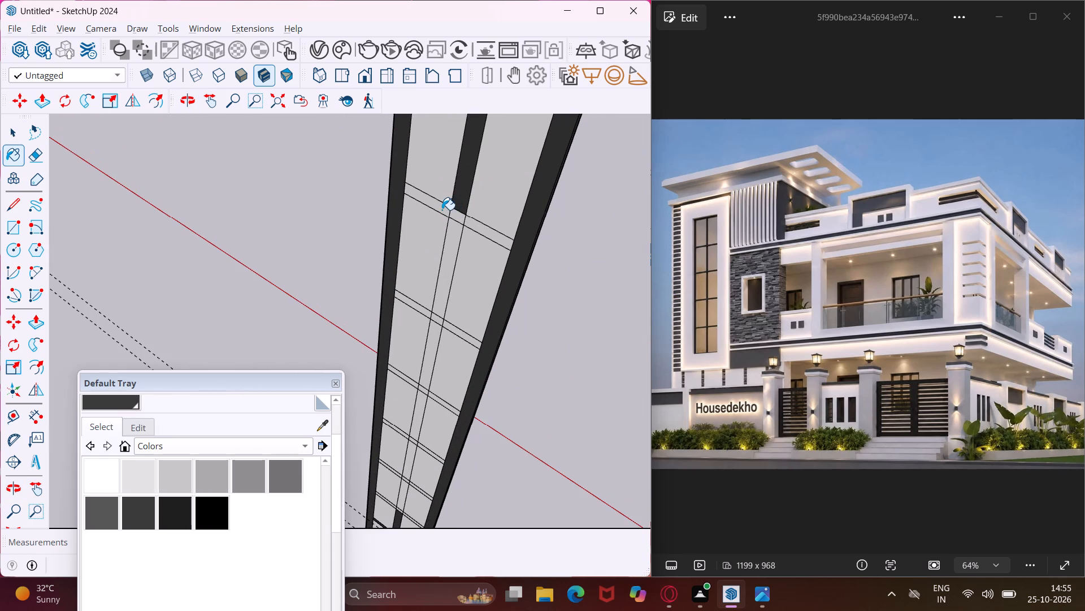
pyautogui.click(455, 214)
pyautogui.click(471, 227)
# Paint the back faces of the next mullion segments and the whole second crossbar dark grey.
pyautogui.click(454, 244)
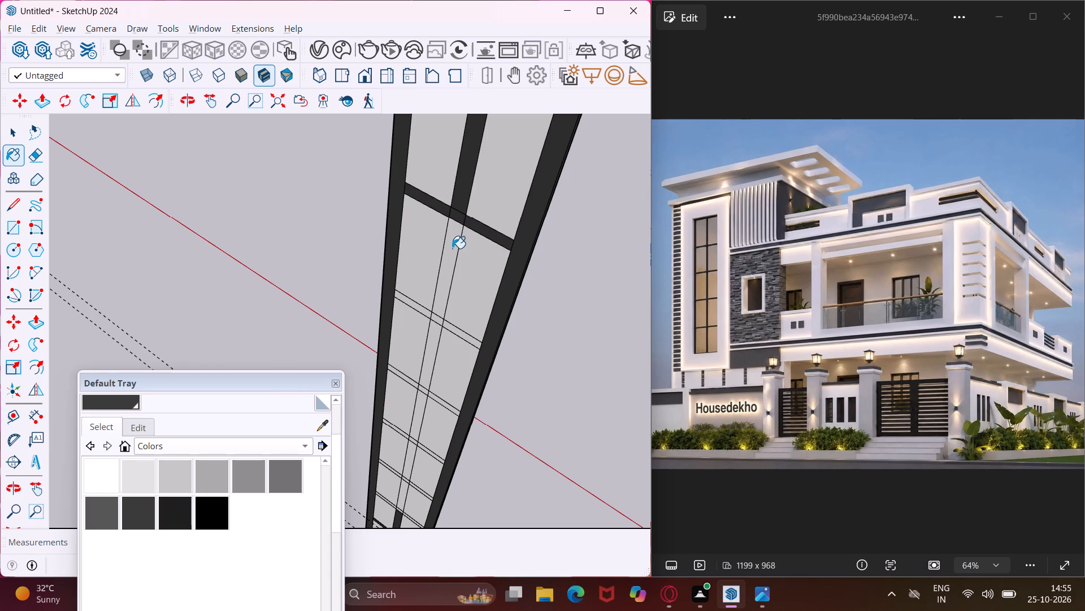
pyautogui.click(429, 324)
pyautogui.click(437, 322)
pyautogui.click(435, 333)
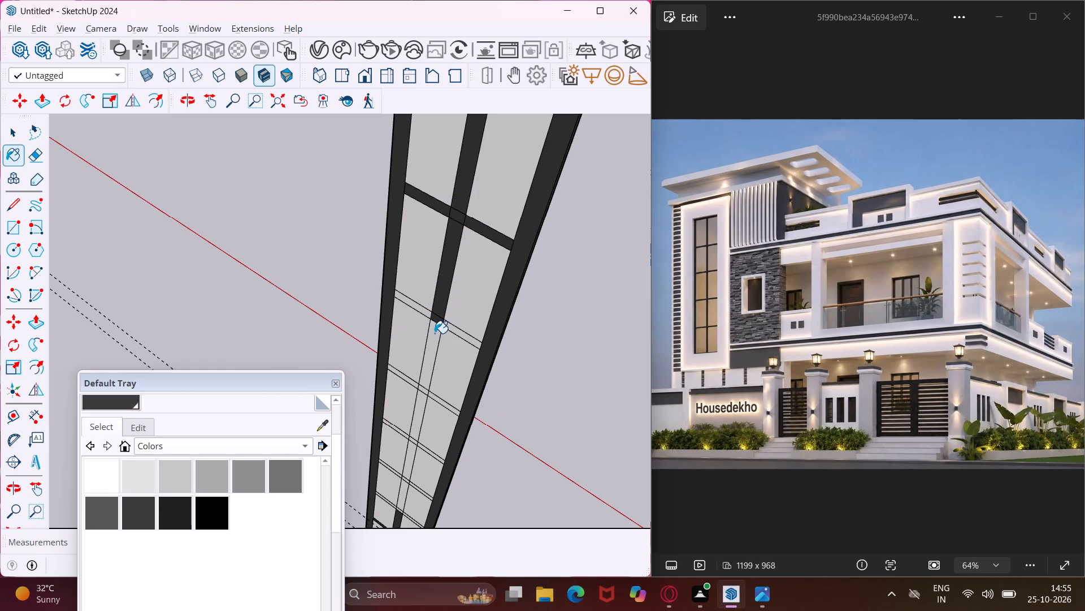
pyautogui.click(454, 330)
pyautogui.click(416, 312)
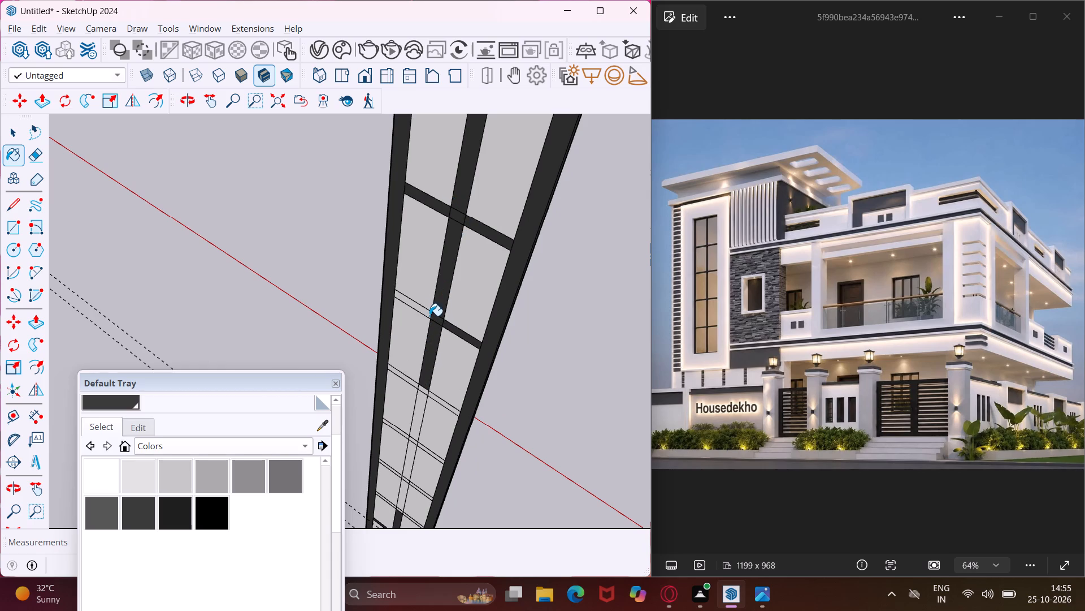
pyautogui.click(429, 316)
# Paint the back faces of the third crossbar and the mullion segment directly below it dark grey.
pyautogui.click(423, 400)
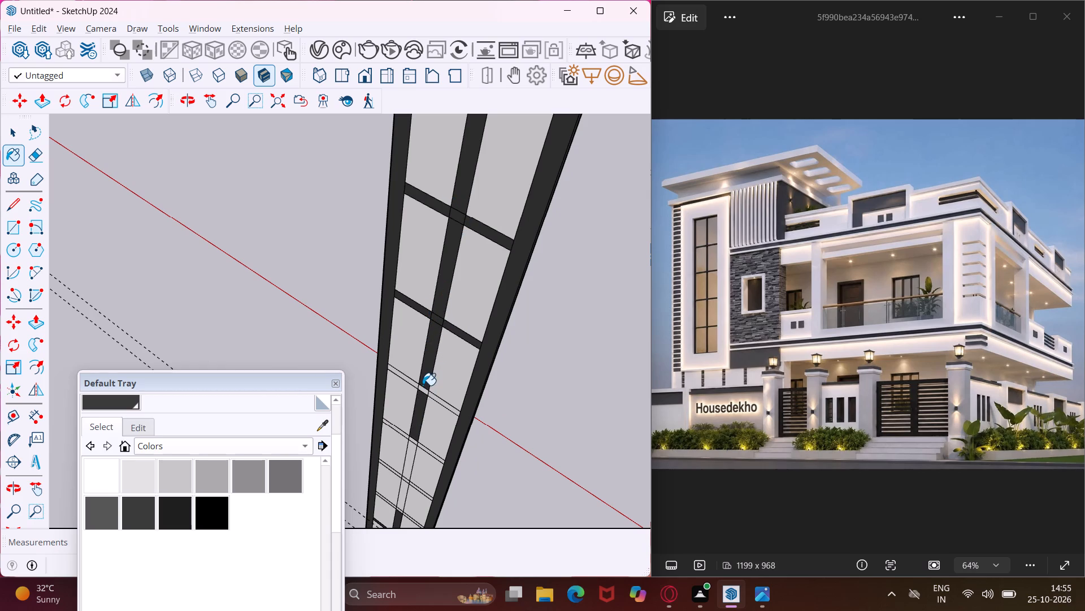
pyautogui.click(423, 390)
pyautogui.click(414, 384)
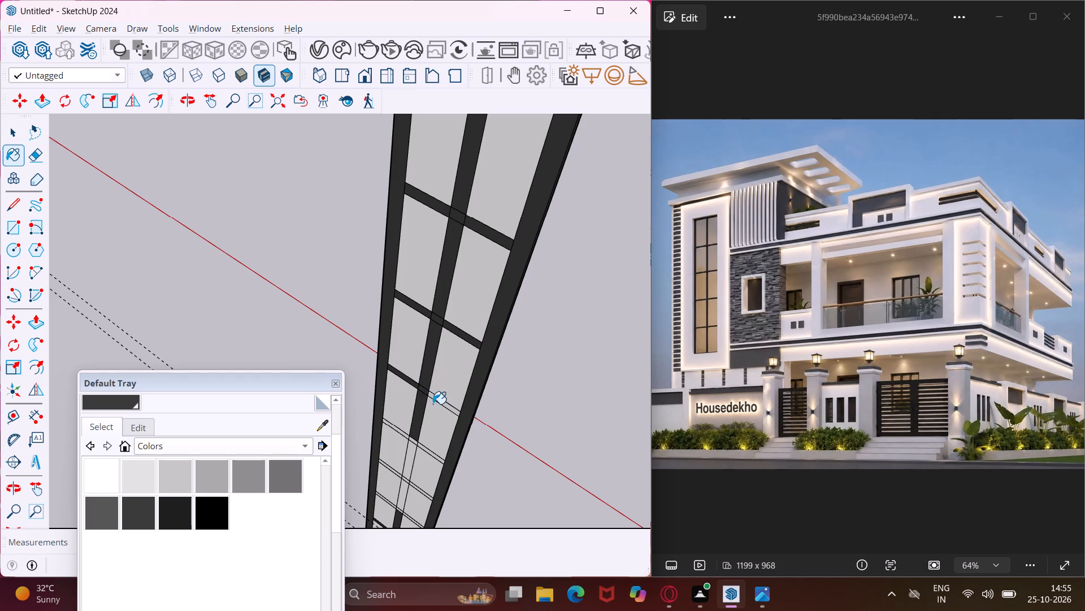
pyautogui.click(432, 400)
pyautogui.scroll(4, 433, 399)
pyautogui.click(433, 399)
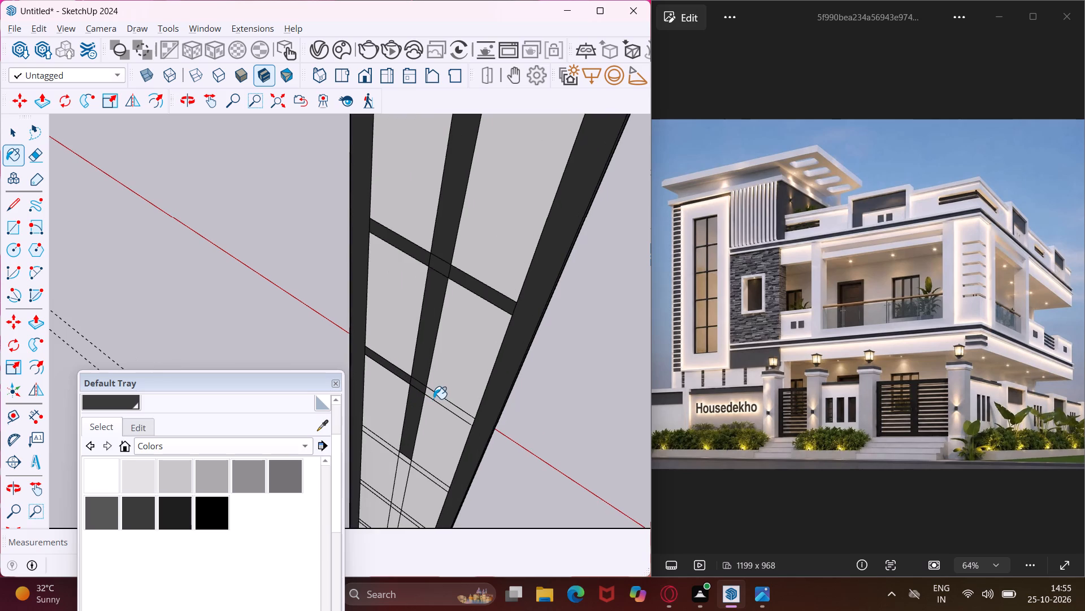
# Paint the back faces of the fourth crossbar and the mullion segment below it dark grey.
pyautogui.click(405, 459)
pyautogui.click(402, 469)
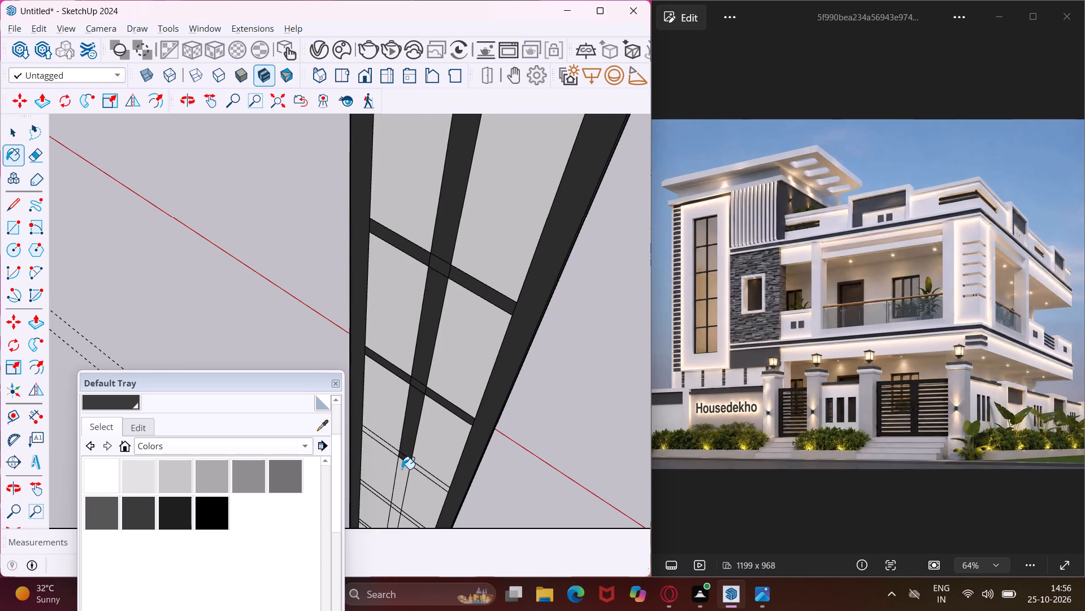
pyautogui.click(394, 453)
pyautogui.click(418, 468)
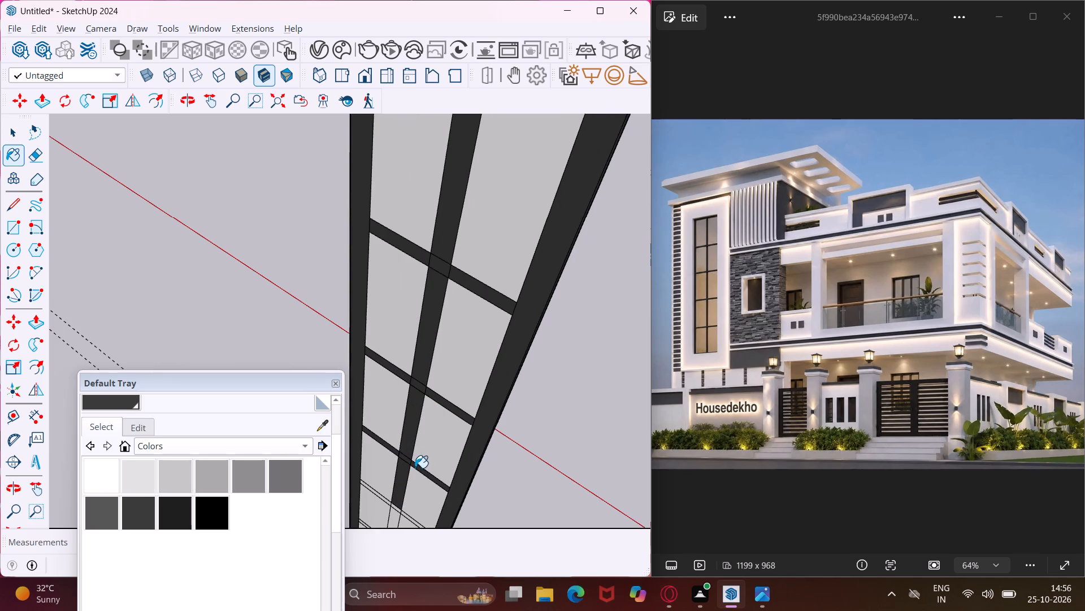
# Paint the back faces of the fifth crossbar, its mullion junction and the mullion segment below it dark grey.
pyautogui.moveTo(414, 468); pyautogui.dragTo(611, 255, button='middle')
pyautogui.scroll(1, 611, 255)
pyautogui.scroll(-6, 605, 255)
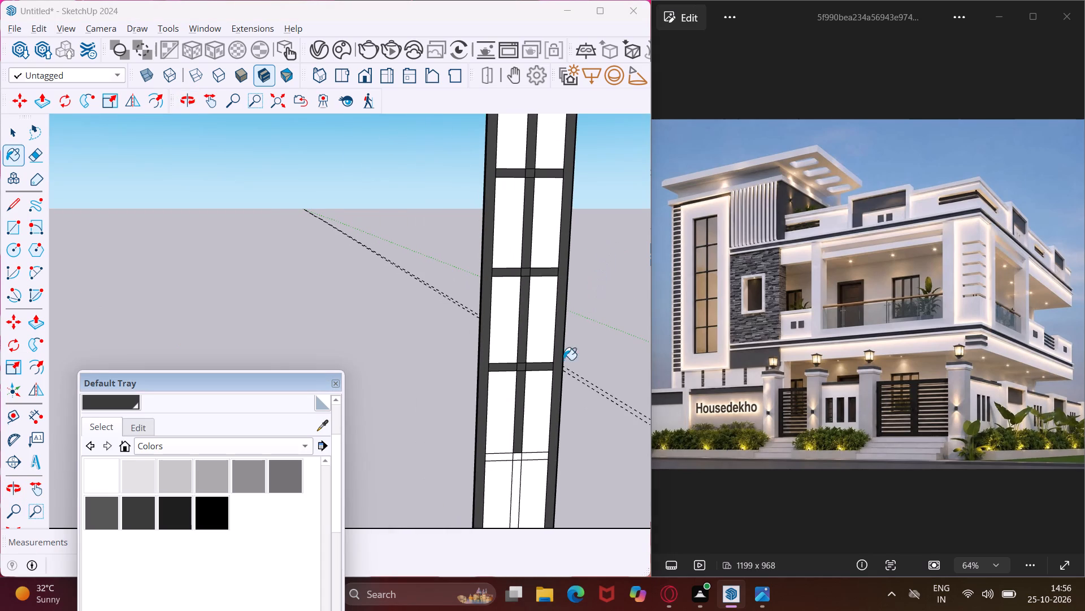
pyautogui.scroll(4, 514, 477)
pyautogui.click(515, 471)
pyautogui.click(509, 451)
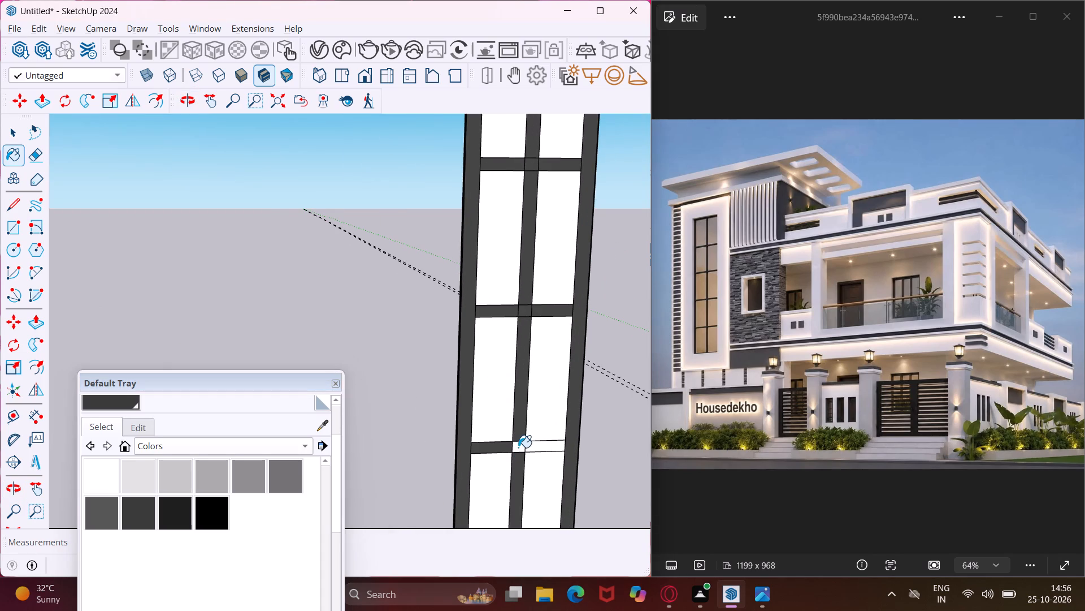
pyautogui.click(518, 448)
pyautogui.click(530, 449)
# Paint the back faces of the lowest unpainted crossbar and its mullion junction dark grey.
pyautogui.scroll(-7, 480, 431)
pyautogui.scroll(2, 475, 509)
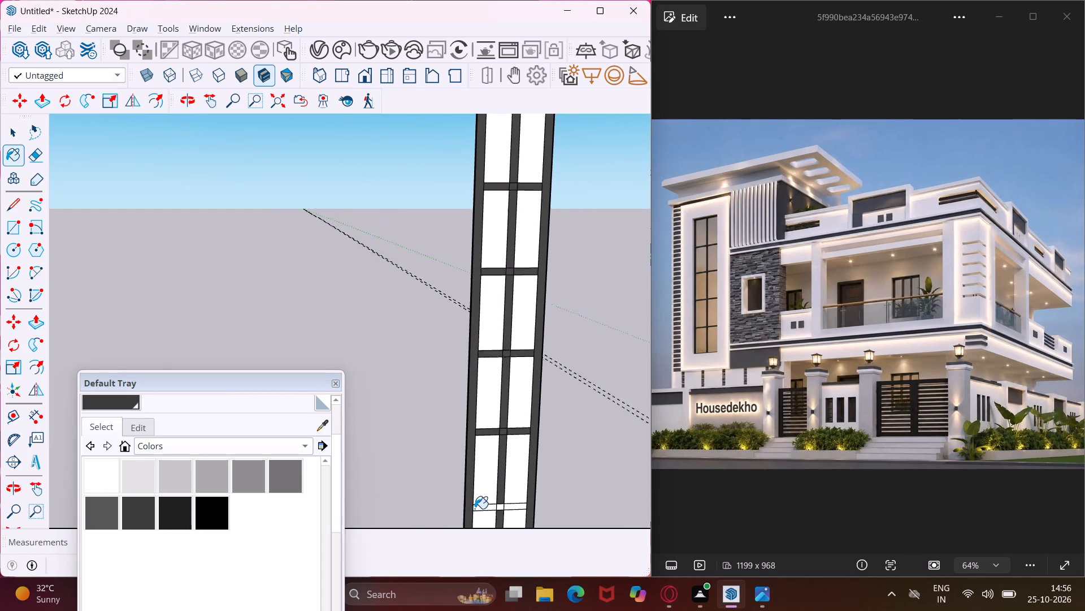
pyautogui.scroll(2, 475, 509)
pyautogui.click(485, 510)
pyautogui.click(510, 505)
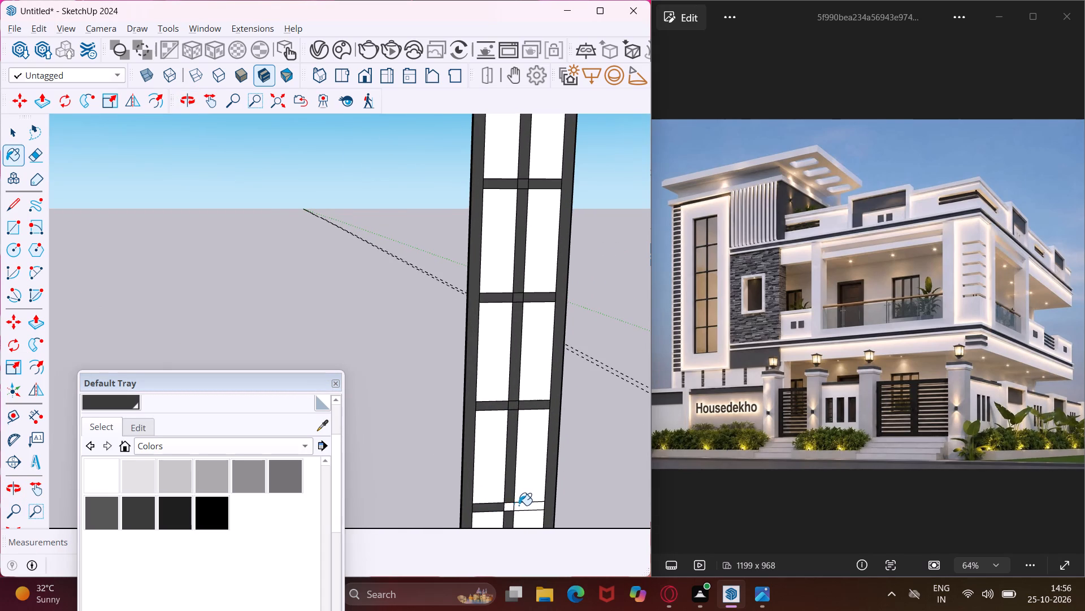
pyautogui.click(523, 505)
pyautogui.press('Escape')
pyautogui.press('space')
# Choose the grey reflective glass from Glass and Mirrors and paint the back panes in the window's fifth and sixth rows from the top.
pyautogui.scroll(5, 166, 443)
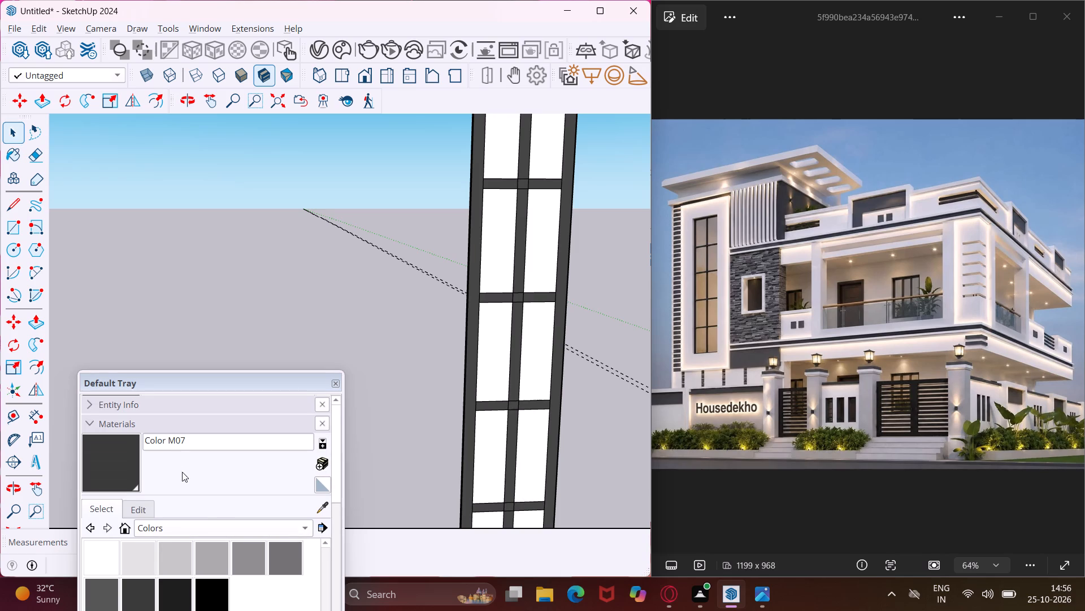
pyautogui.click(231, 527)
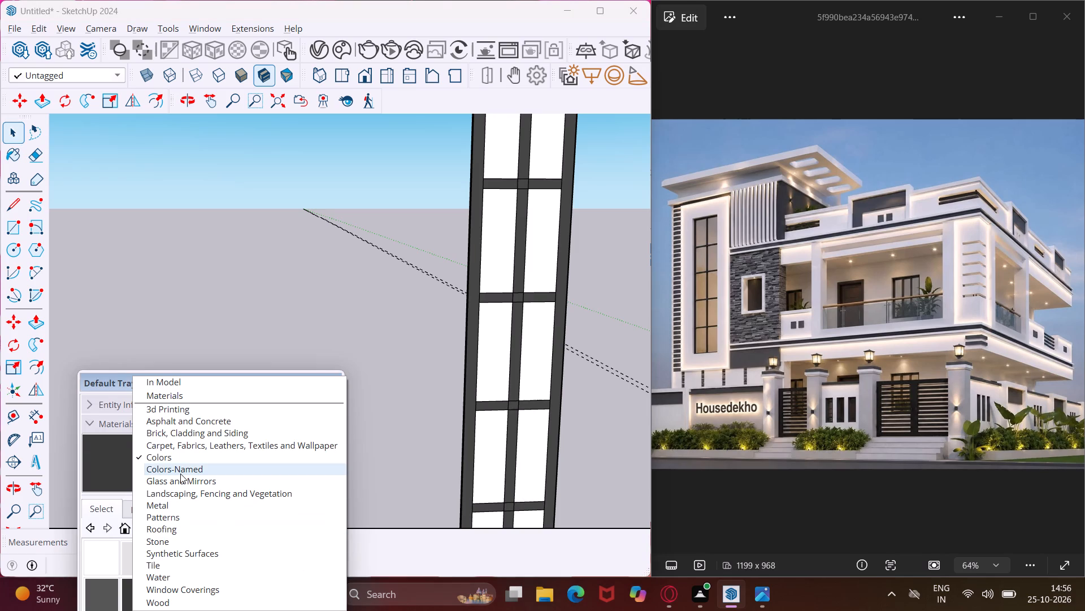
pyautogui.click(182, 484)
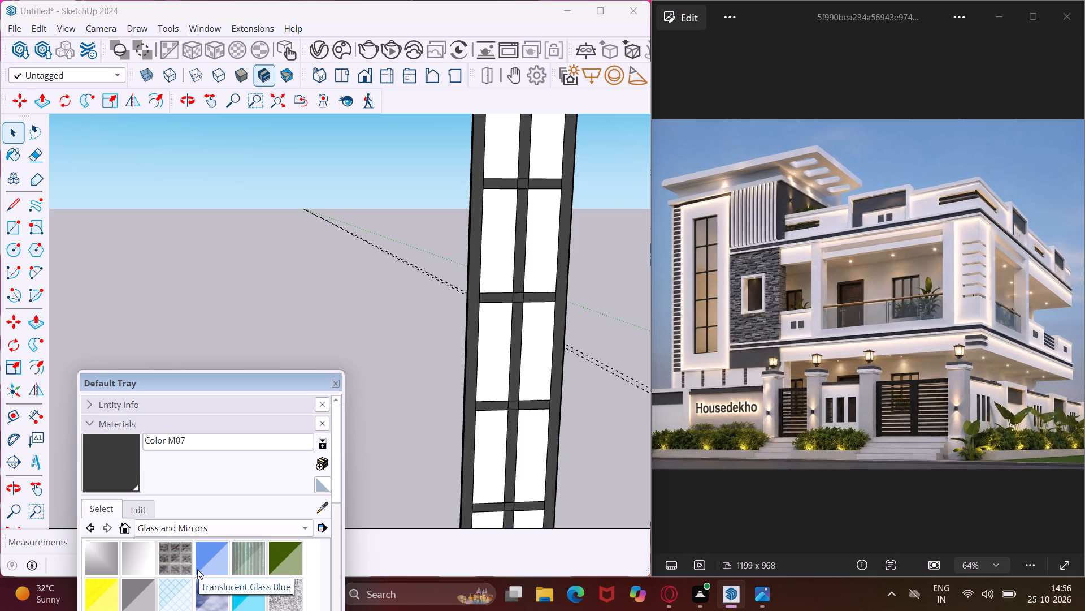
pyautogui.scroll(-1, 197, 569)
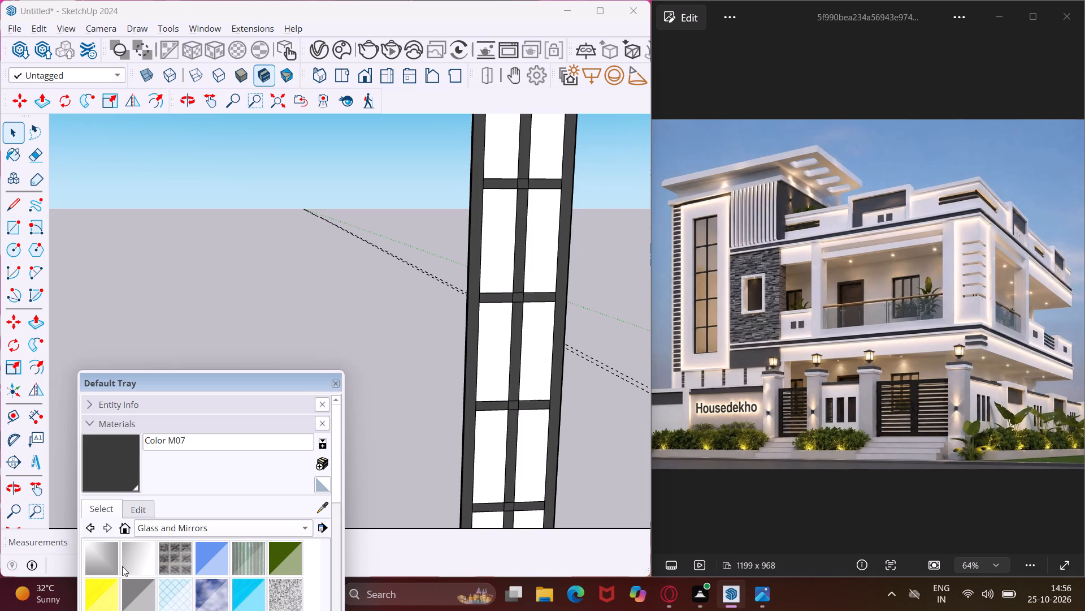
pyautogui.click(108, 556)
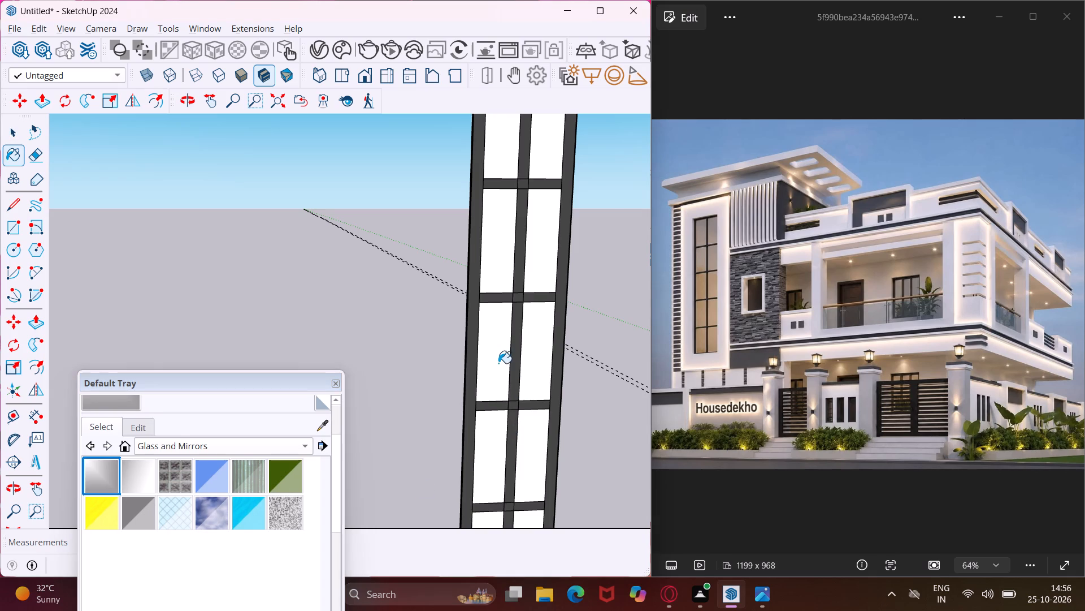
pyautogui.scroll(3, 498, 363)
pyautogui.click(498, 363)
pyautogui.click(530, 371)
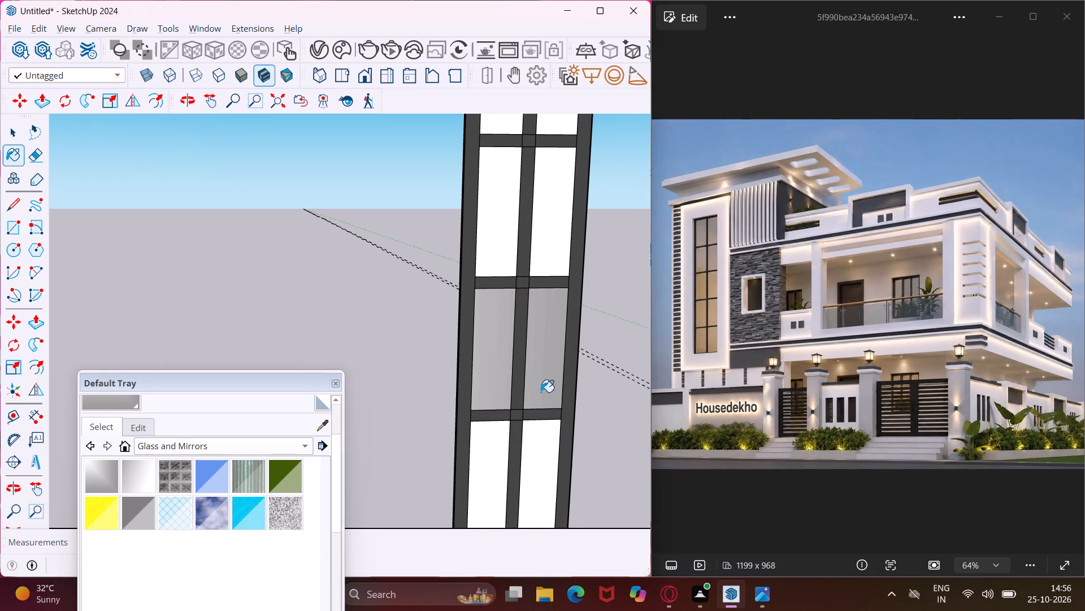
pyautogui.click(530, 453)
pyautogui.click(490, 468)
# Paint the back panes in the bottom two rows of the tall window with the grey reflective glass.
pyautogui.scroll(-6, 494, 401)
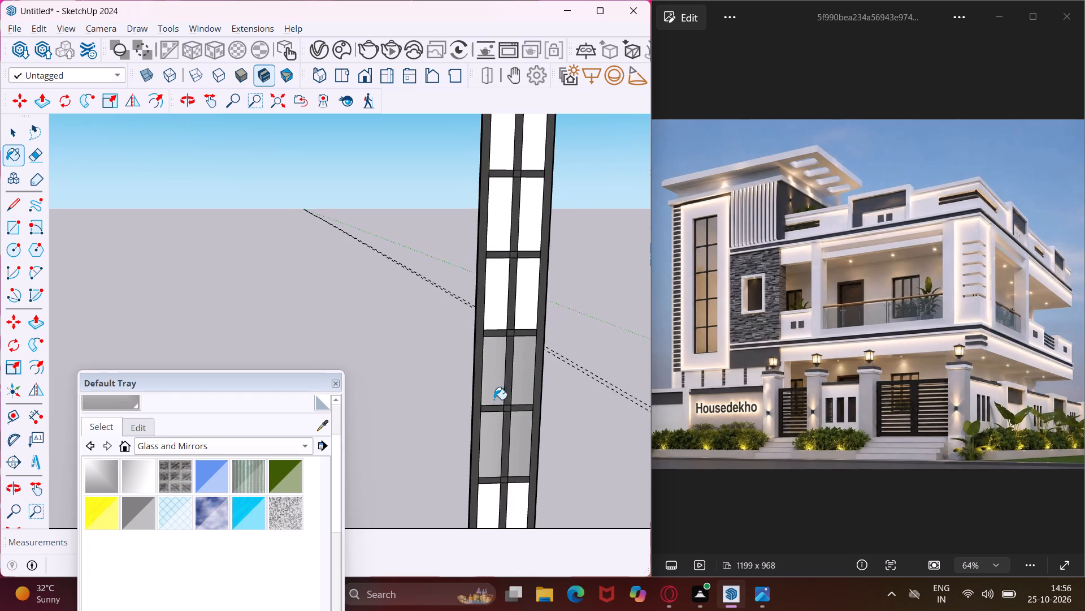
pyautogui.scroll(-5, 494, 399)
pyautogui.click(487, 468)
pyautogui.click(509, 474)
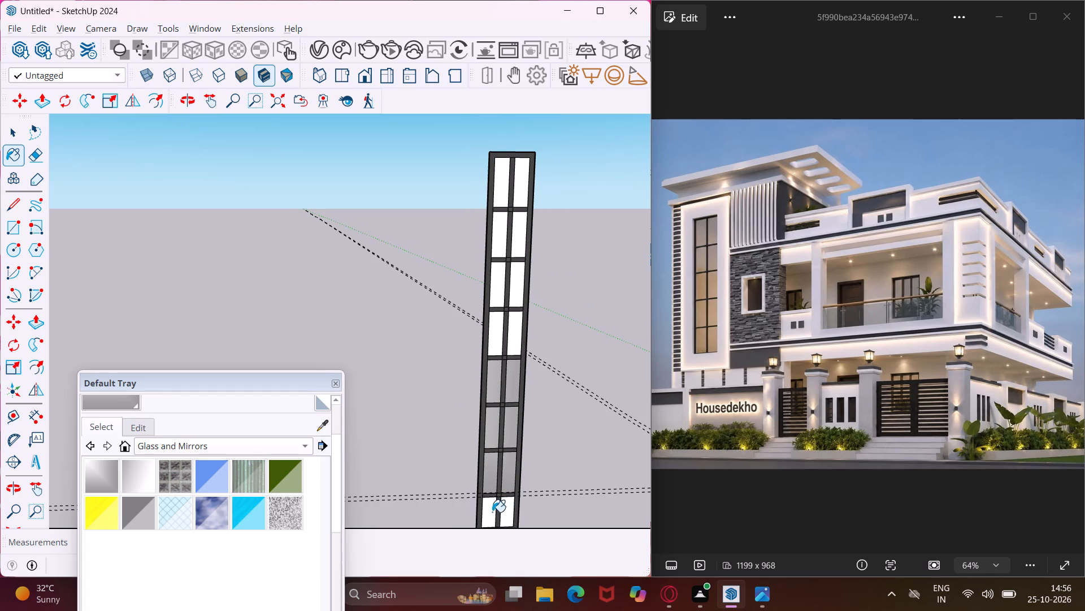
pyautogui.click(492, 512)
pyautogui.click(509, 514)
pyautogui.scroll(-5, 510, 439)
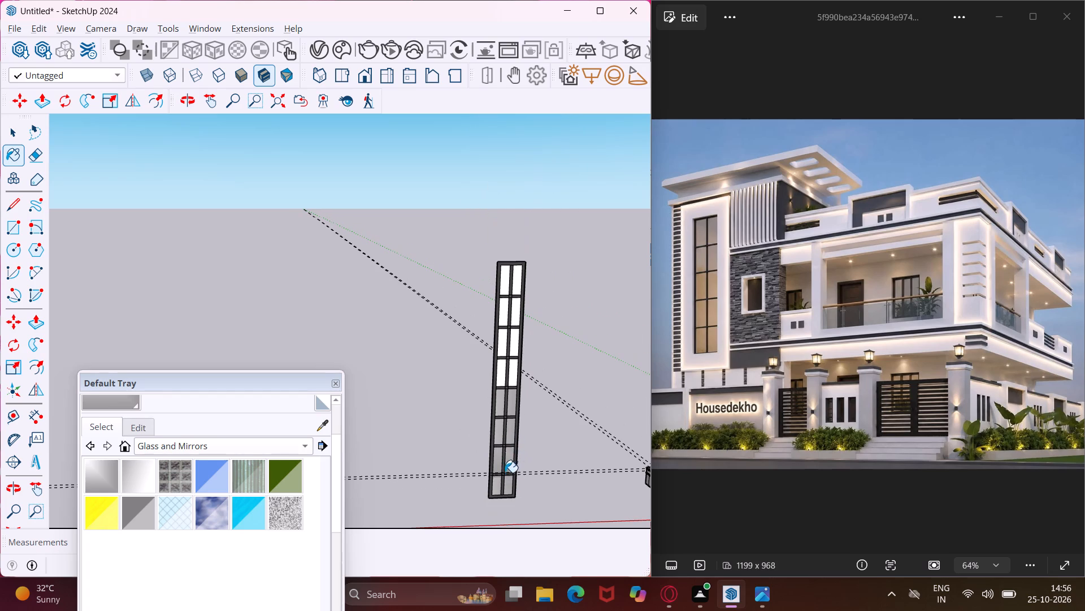
# Paint the back panes in the upper four rows of the tall window with the grey reflective glass.
pyautogui.scroll(8, 502, 373)
pyautogui.click(502, 373)
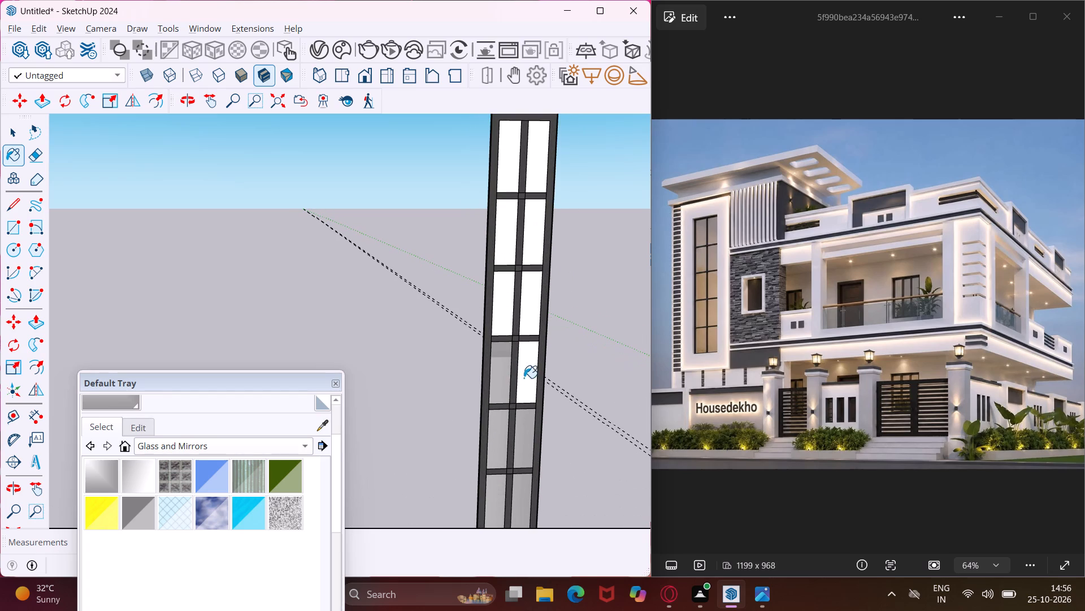
pyautogui.click(524, 378)
pyautogui.click(529, 311)
pyautogui.click(504, 299)
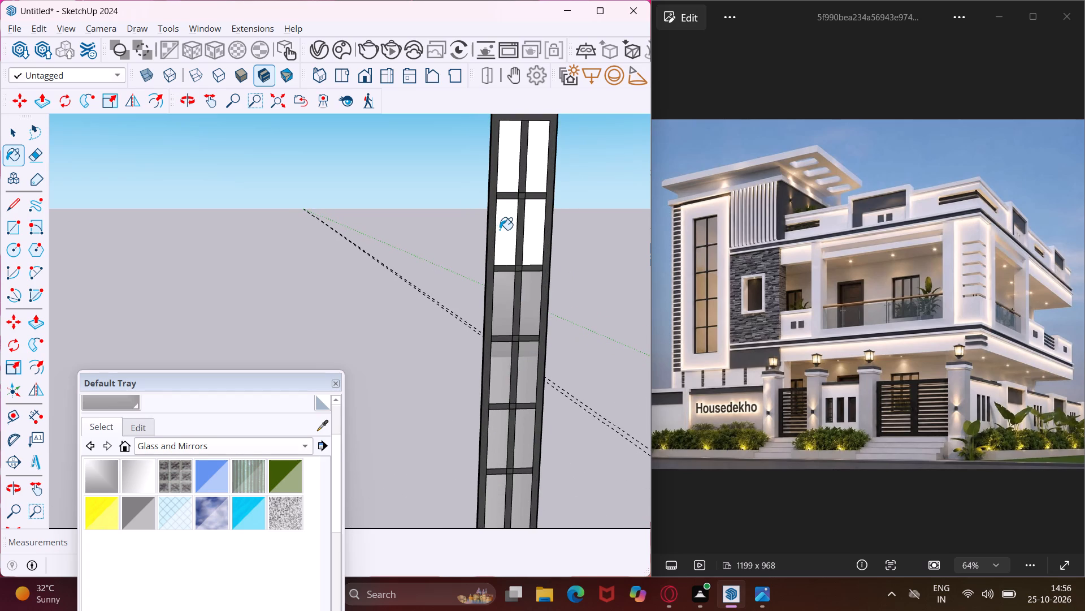
pyautogui.click(500, 228)
pyautogui.click(524, 231)
pyautogui.click(532, 178)
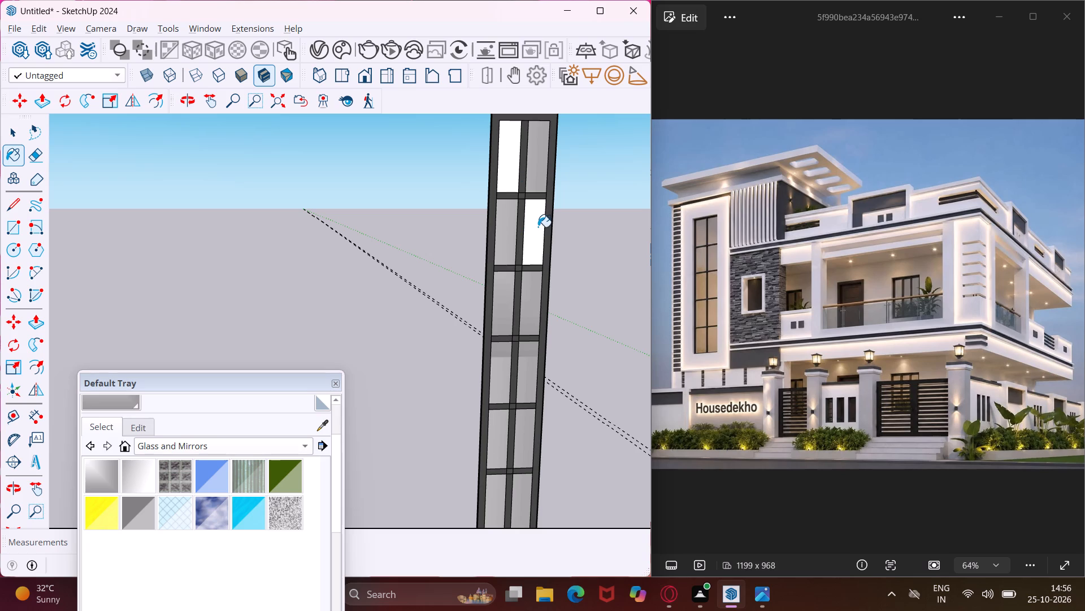
pyautogui.click(538, 229)
pyautogui.click(513, 185)
# Paint the panes in the lower four rows on the window's front side with the grey reflective glass.
pyautogui.moveTo(421, 239); pyautogui.dragTo(550, 314, button='middle')
pyautogui.scroll(1, 420, 240)
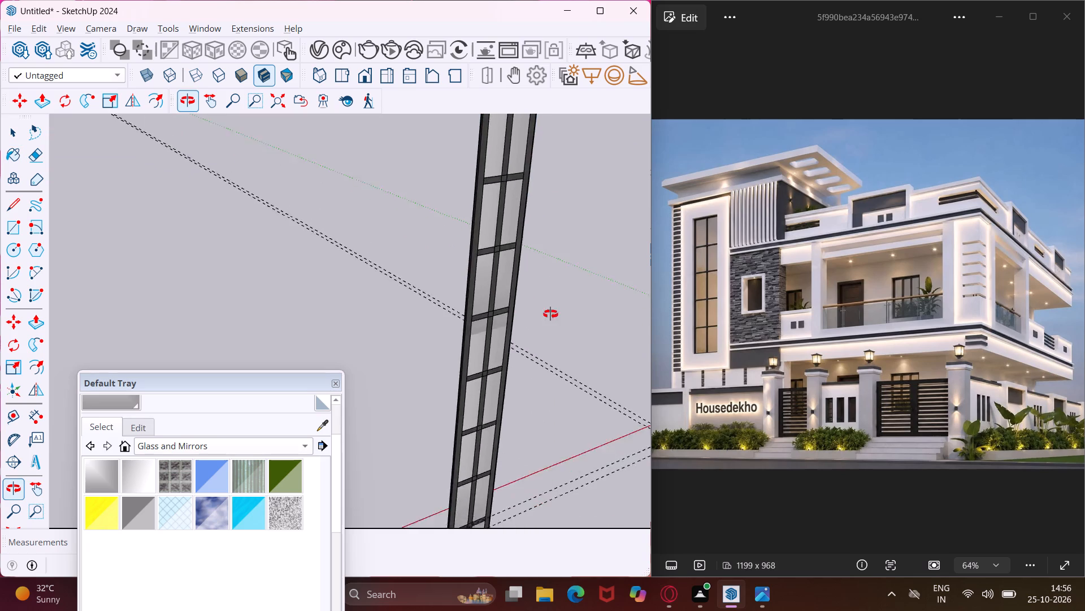
pyautogui.moveTo(550, 314); pyautogui.dragTo(766, 321, button='middle')
pyautogui.moveTo(325, 360); pyautogui.dragTo(602, 385, button='middle')
pyautogui.scroll(6, 604, 385)
pyautogui.click(605, 385)
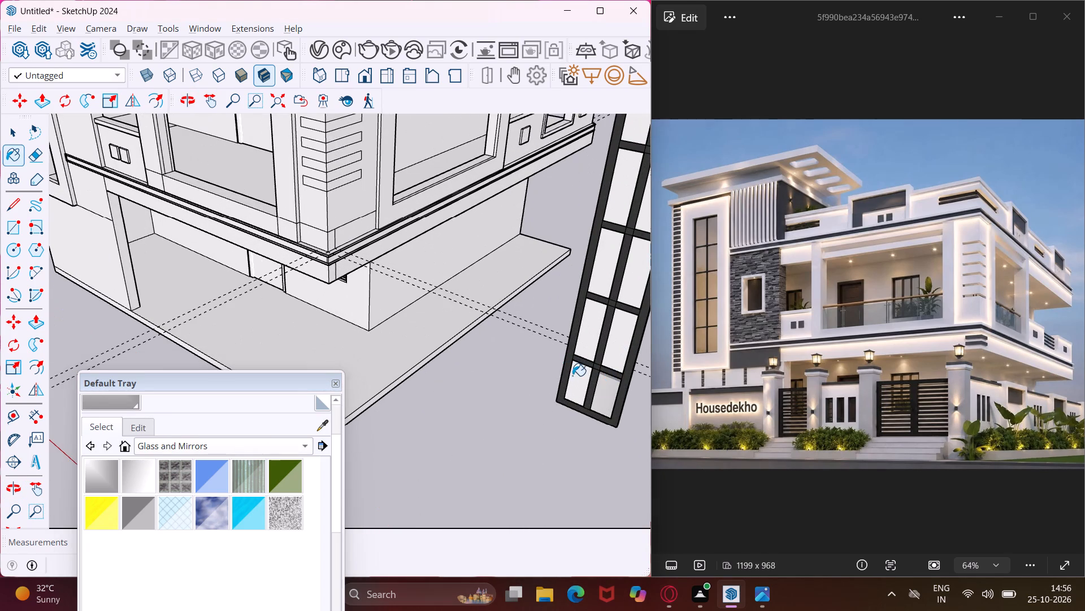
pyautogui.click(575, 378)
pyautogui.click(588, 346)
pyautogui.click(609, 349)
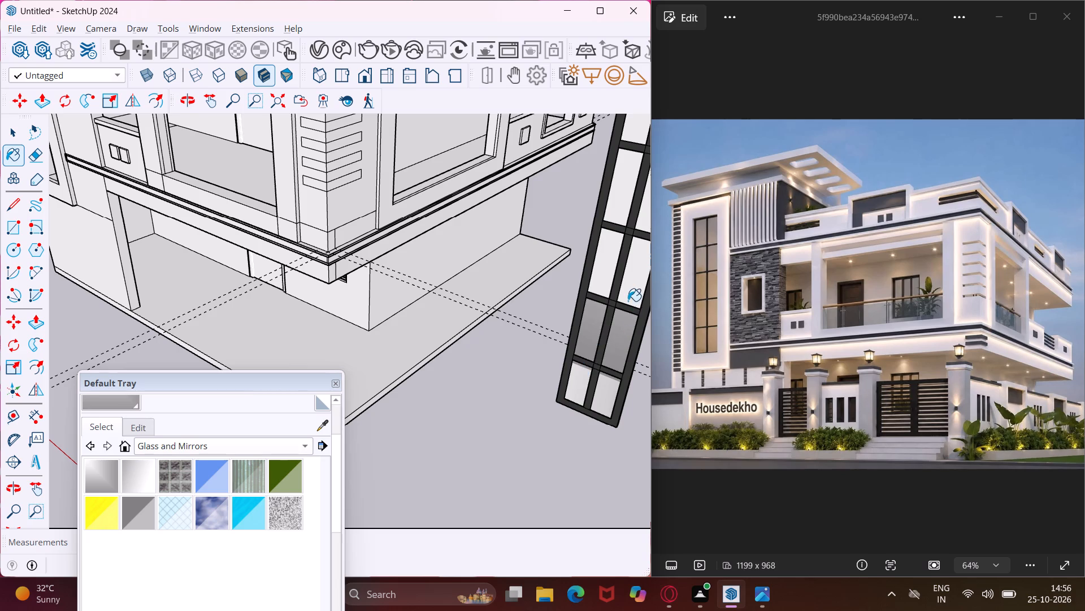
pyautogui.click(628, 298)
pyautogui.click(579, 382)
pyautogui.click(597, 402)
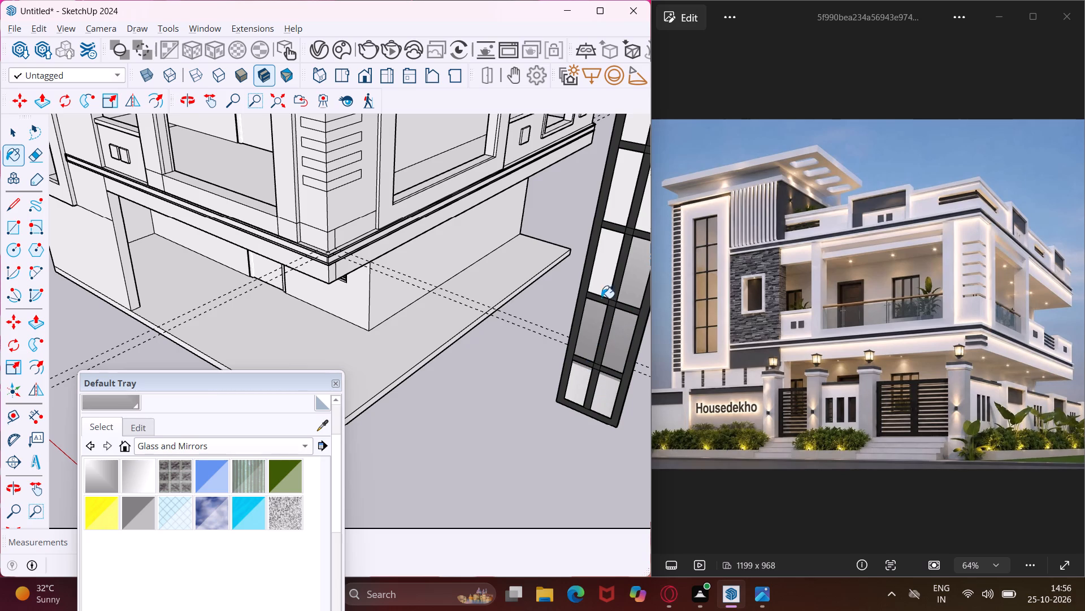
pyautogui.click(604, 277)
pyautogui.click(611, 208)
pyautogui.click(644, 221)
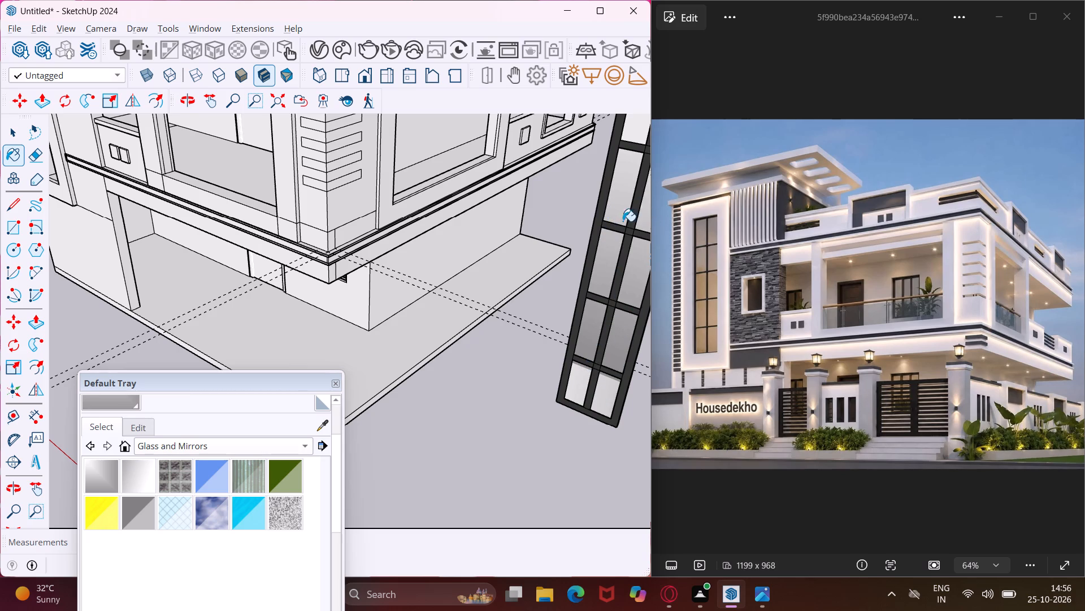
# Paint the next two unpainted rows of panes above on the window's front side with the grey reflective glass.
pyautogui.scroll(-5, 435, 332)
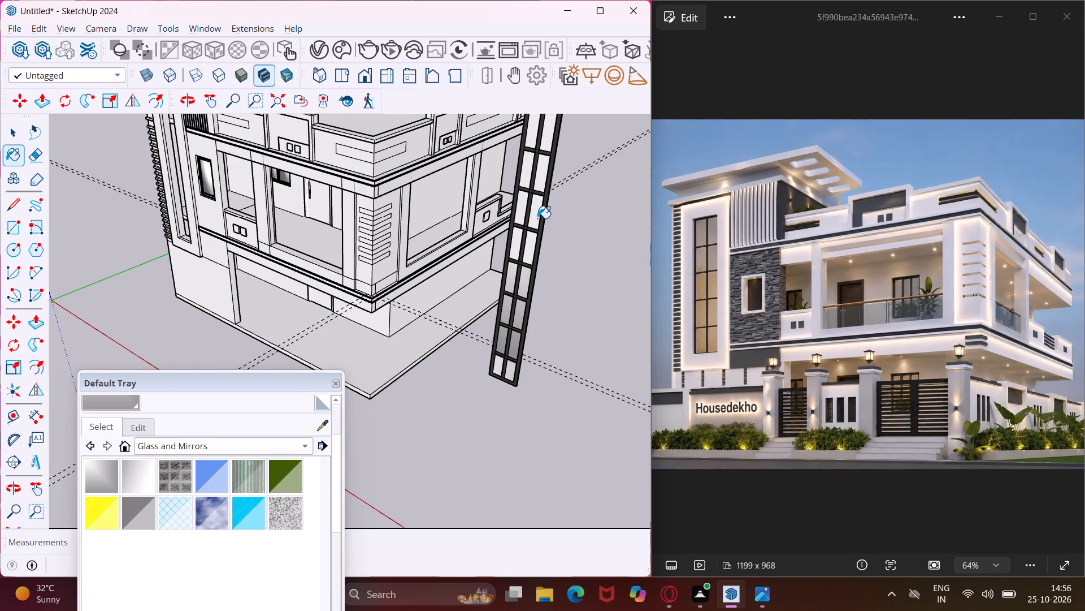
pyautogui.scroll(15, 537, 218)
pyautogui.click(537, 220)
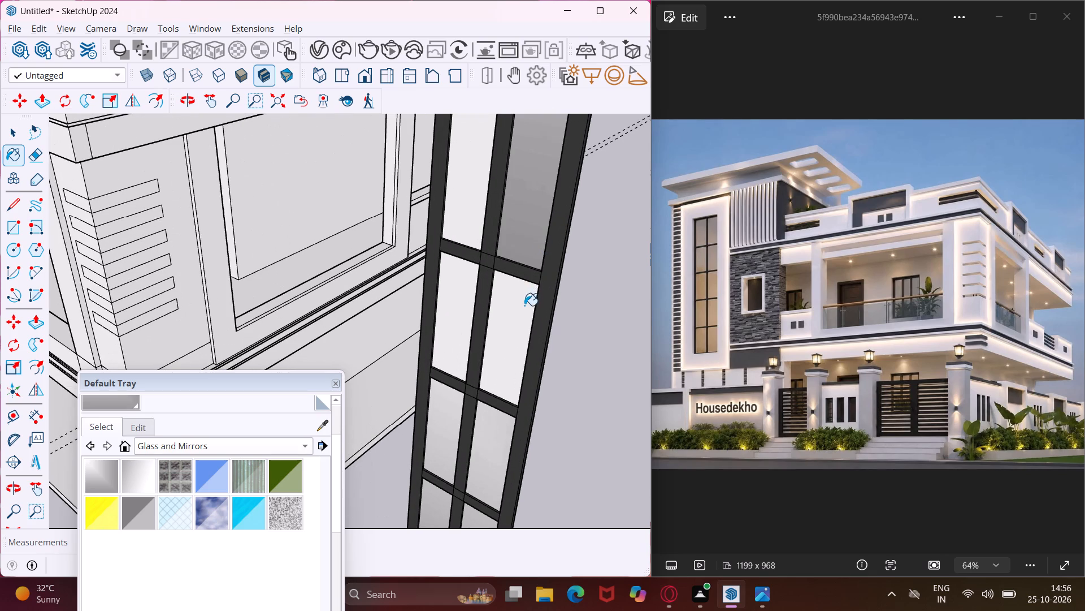
pyautogui.click(524, 305)
pyautogui.click(455, 322)
pyautogui.click(469, 209)
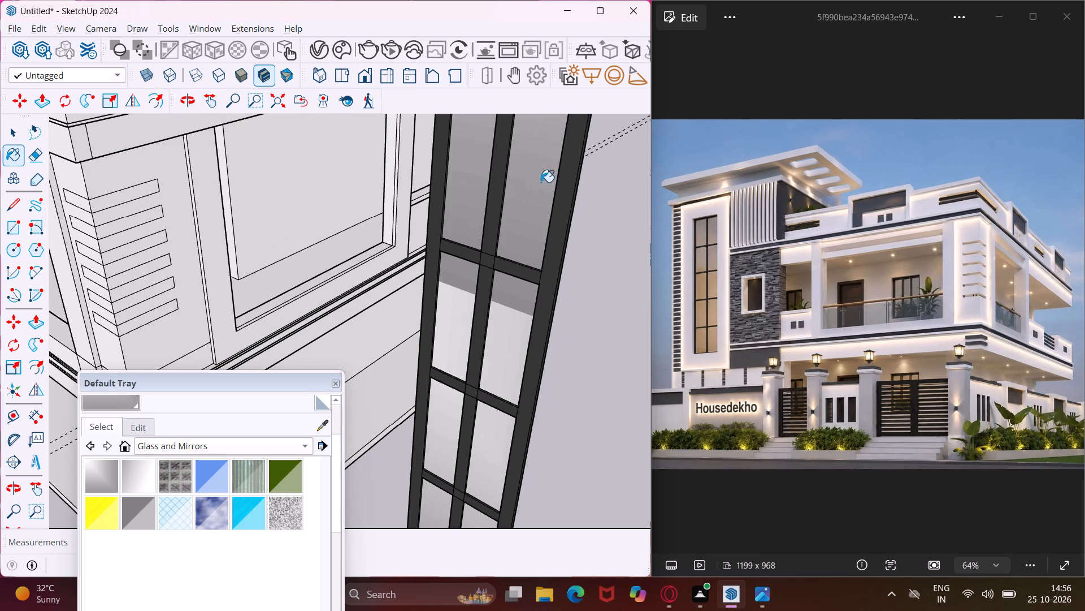
# Apply the grey reflective glass to the front panes in the upper four rows of the window.
pyautogui.moveTo(541, 180); pyautogui.dragTo(480, 308, button='middle')
pyautogui.scroll(-11, 480, 308)
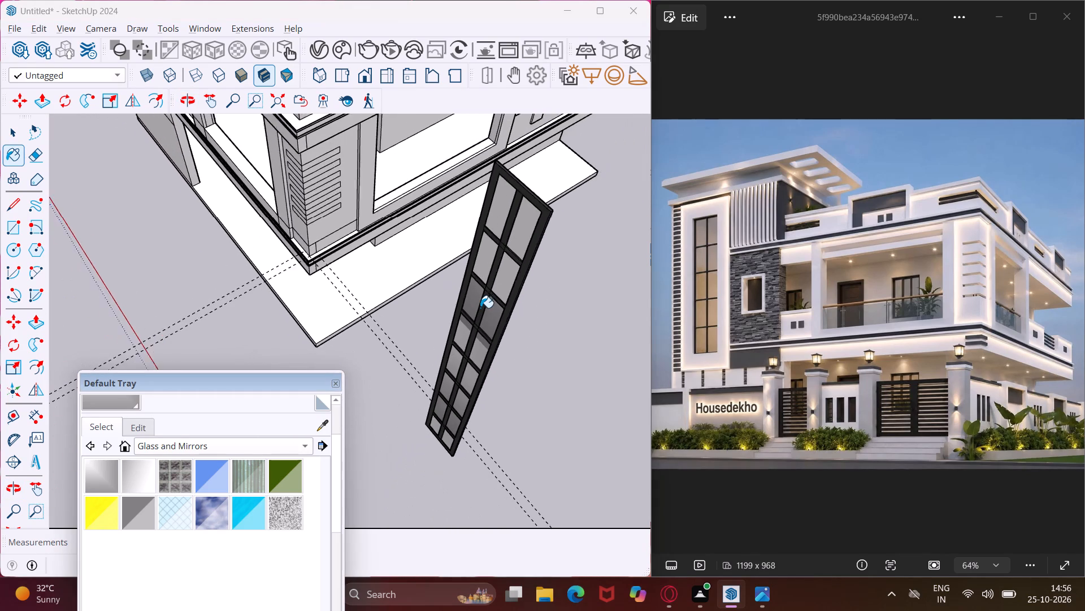
pyautogui.scroll(-1, 480, 308)
pyautogui.scroll(7, 506, 216)
pyautogui.click(504, 215)
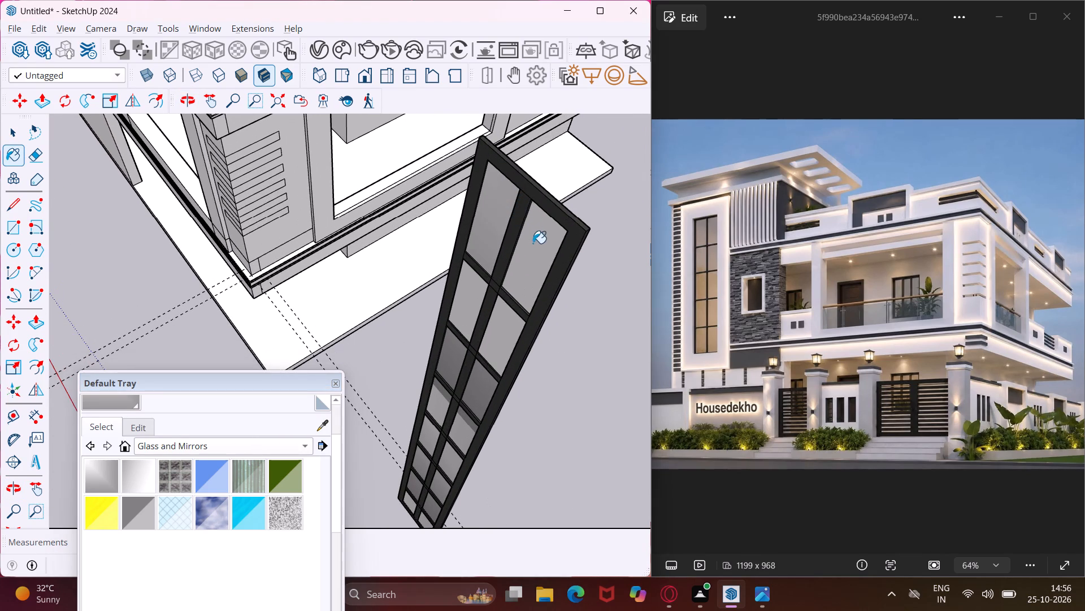
pyautogui.click(533, 243)
pyautogui.click(497, 342)
pyautogui.click(476, 298)
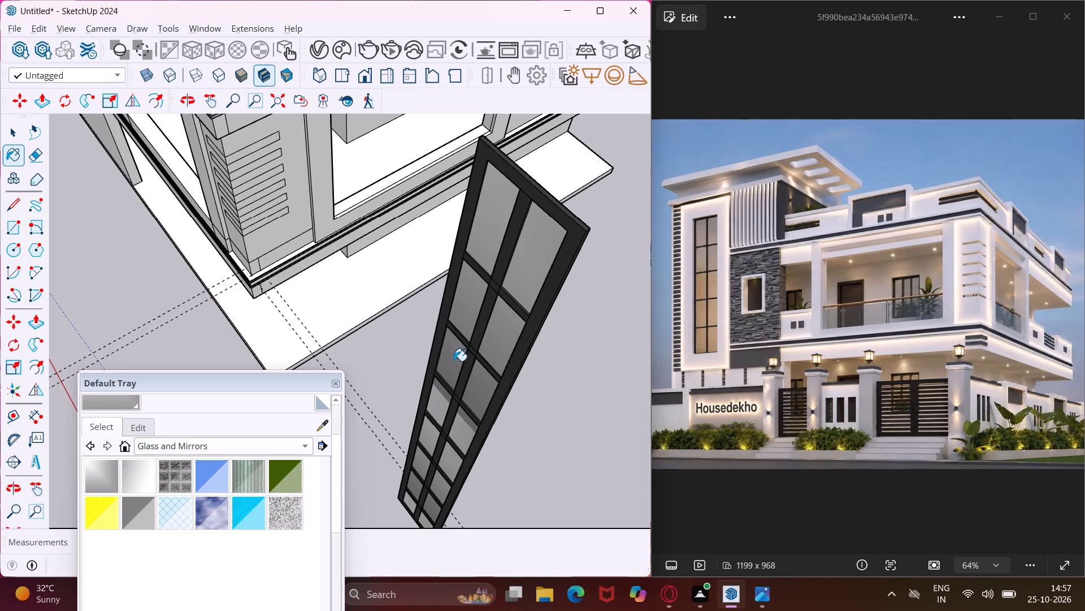
pyautogui.click(454, 361)
pyautogui.click(472, 394)
pyautogui.click(441, 405)
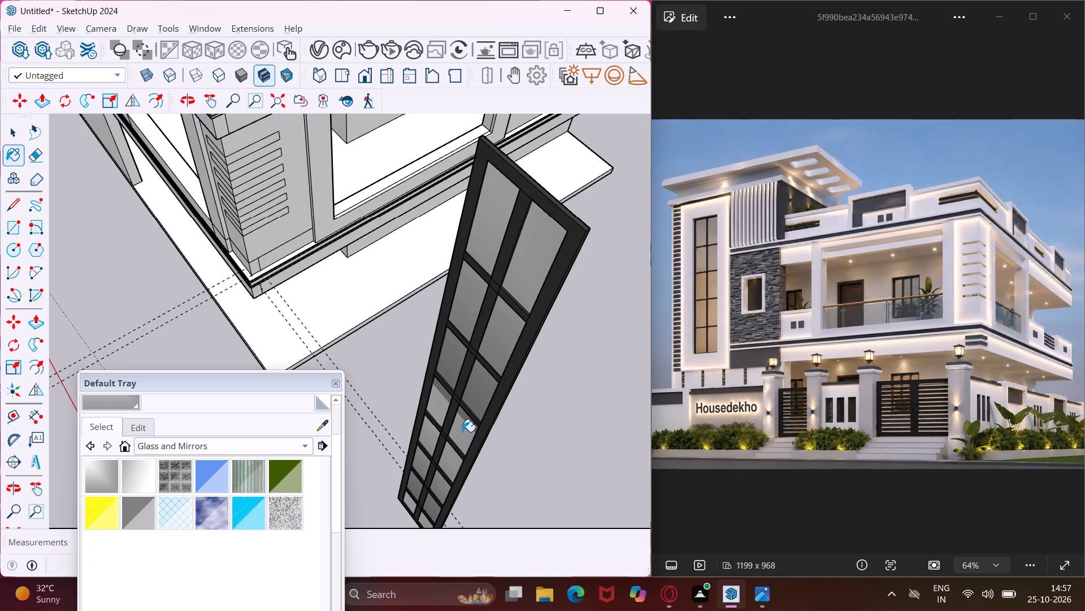
pyautogui.click(462, 432)
# Apply the grey reflective glass to the two bottom panes on the window's front side and finish painting.
pyautogui.moveTo(465, 432); pyautogui.dragTo(596, 286, button='middle')
pyautogui.scroll(-2, 597, 286)
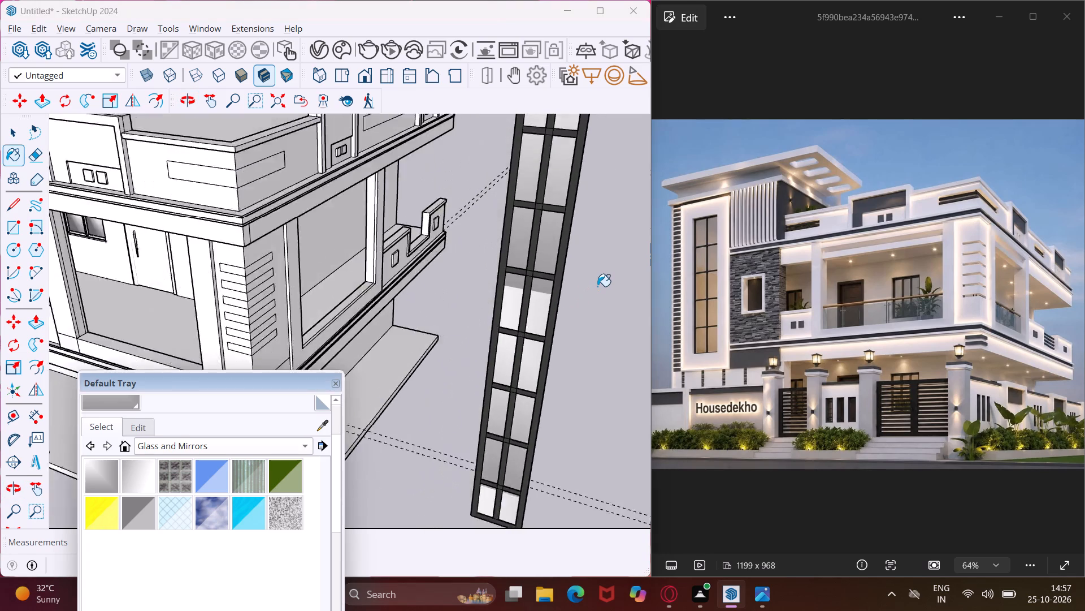
pyautogui.scroll(-8, 597, 286)
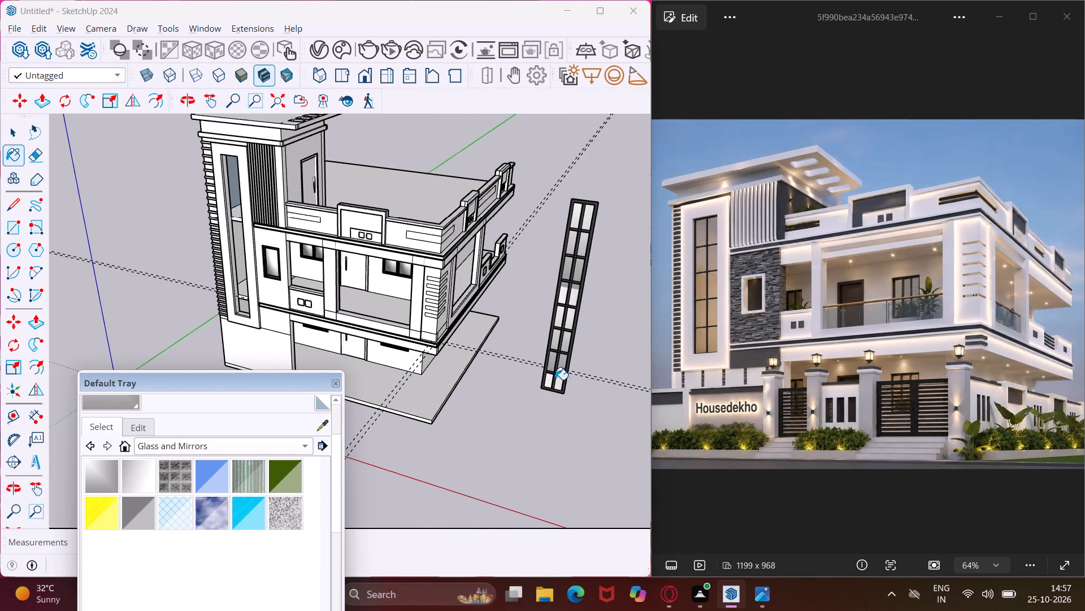
pyautogui.scroll(13, 559, 384)
pyautogui.click(559, 384)
pyautogui.click(522, 365)
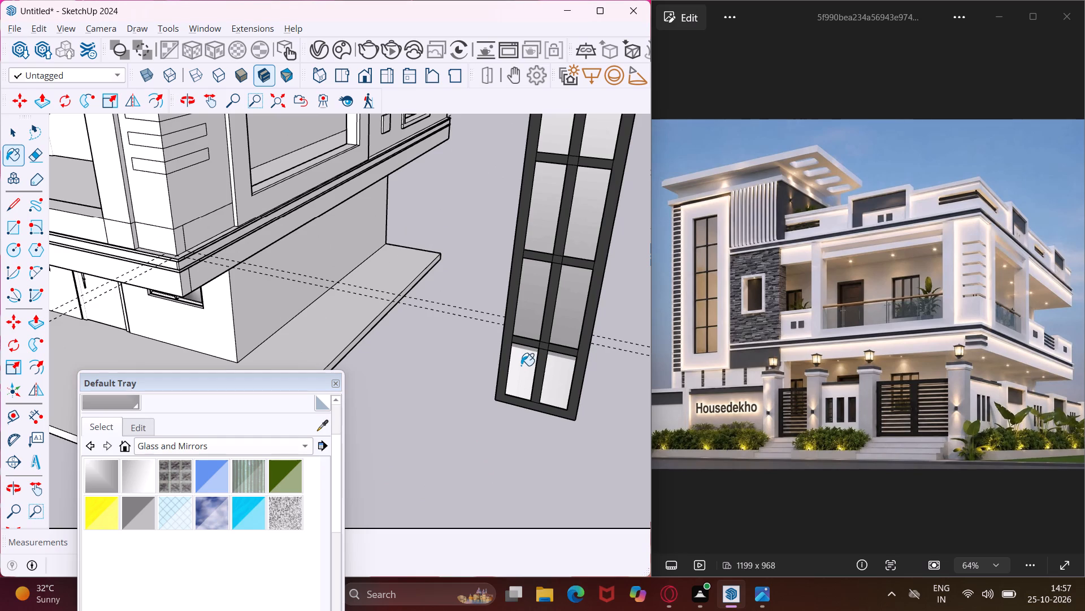
pyautogui.press('Escape')
pyautogui.press('space')
# Delete all construction guides from the model.
pyautogui.scroll(-16, 485, 367)
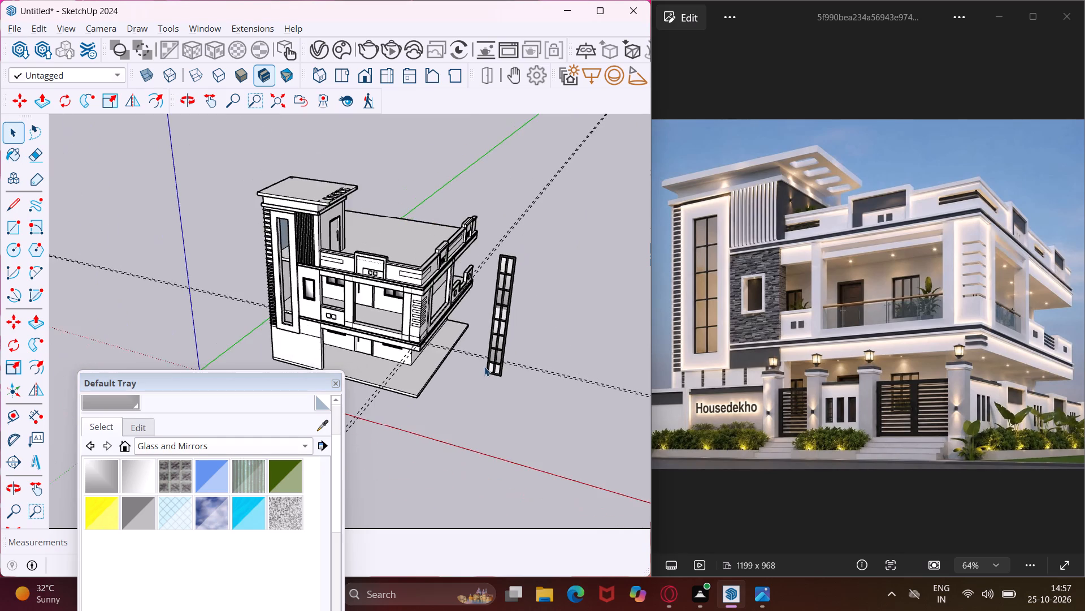
pyautogui.moveTo(484, 367); pyautogui.dragTo(585, 342, button='middle')
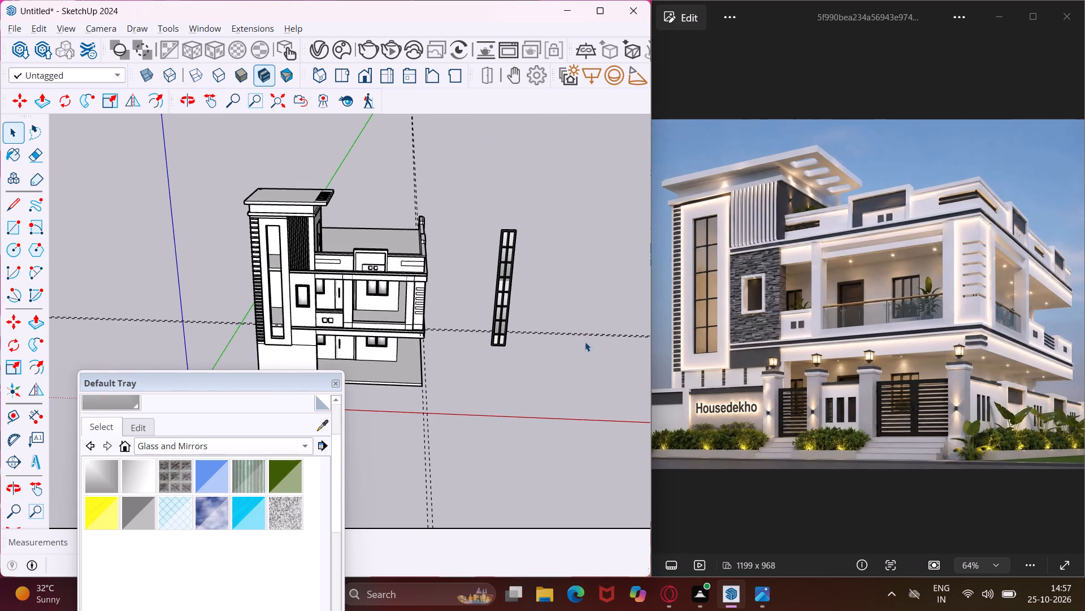
pyautogui.click(36, 28)
pyautogui.click(89, 167)
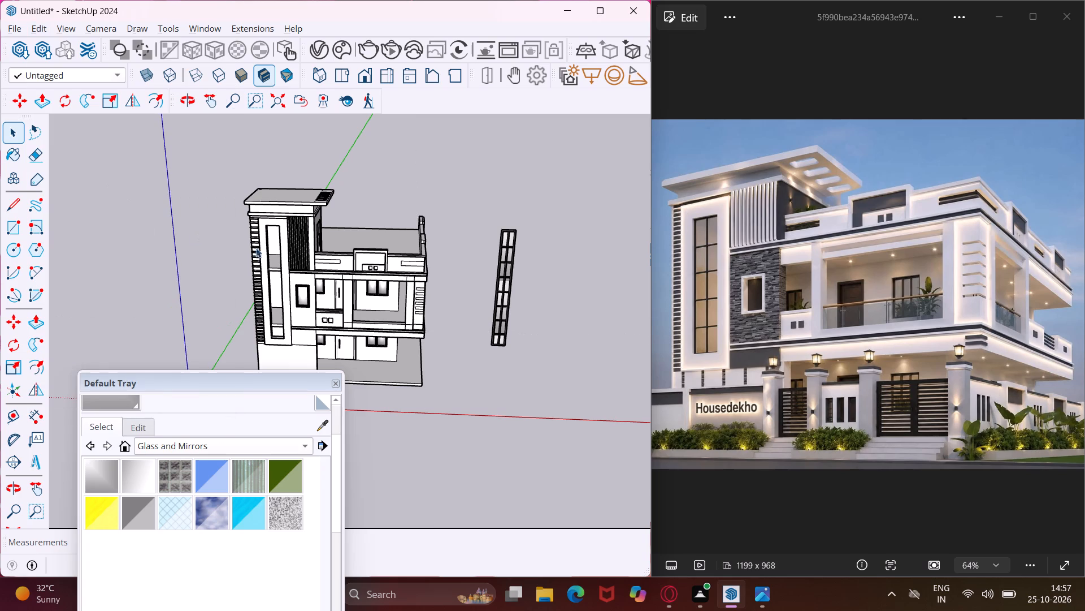
# Move the finished tall window by its bottom corner into the tower's tall opening, snapping to the recess's bottom corner endpoint.
pyautogui.scroll(2, 558, 398)
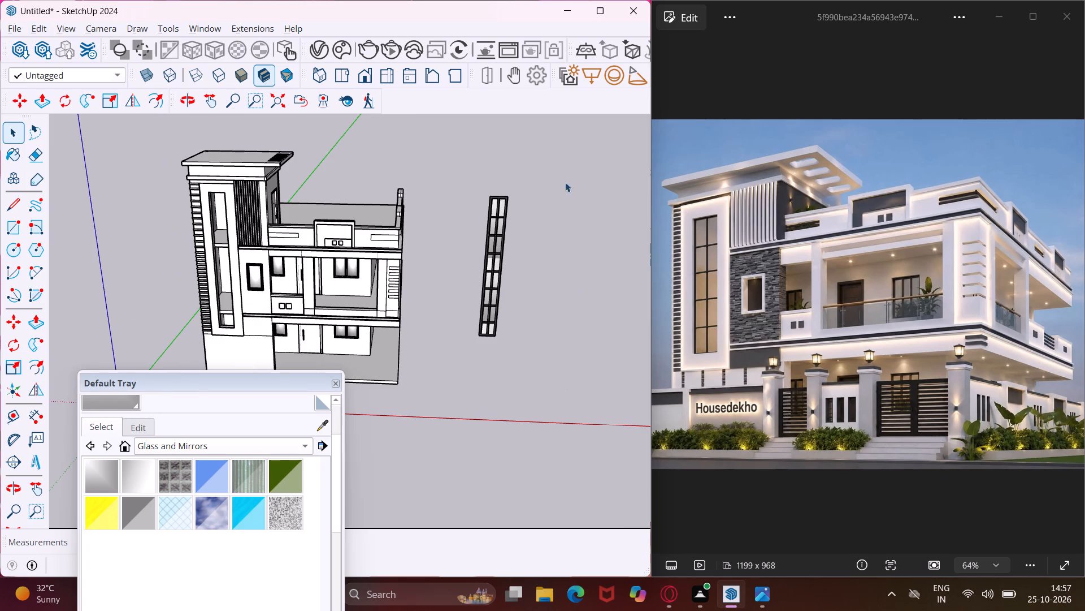
pyautogui.moveTo(561, 175); pyautogui.dragTo(459, 383)
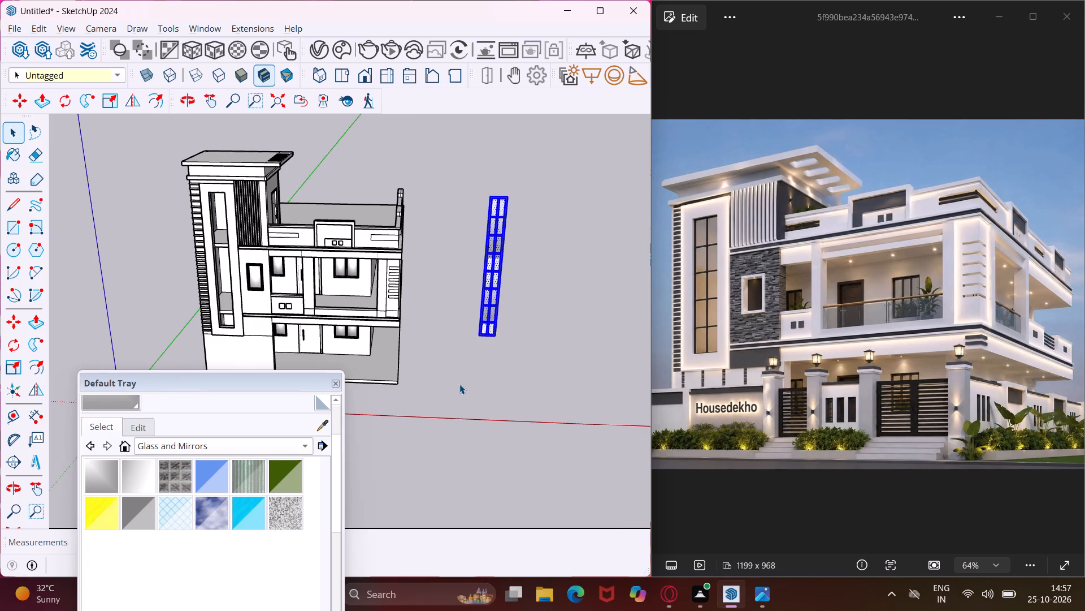
pyautogui.press('m')
pyautogui.scroll(9, 496, 341)
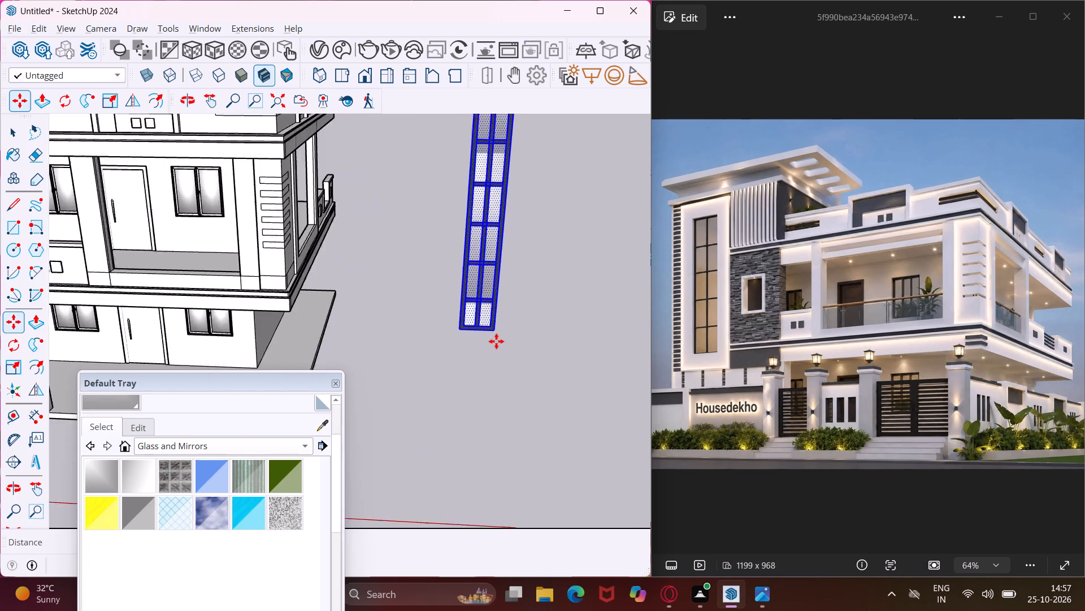
pyautogui.scroll(13, 496, 341)
pyautogui.scroll(-3, 491, 312)
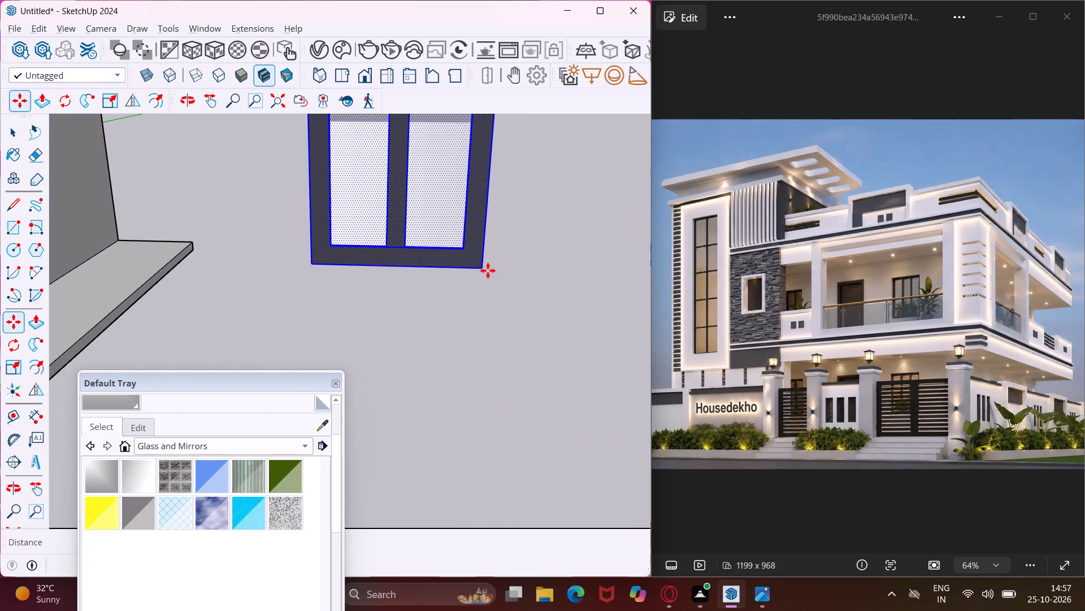
pyautogui.click(481, 270)
pyautogui.scroll(-13, 462, 282)
pyautogui.scroll(-11, 461, 282)
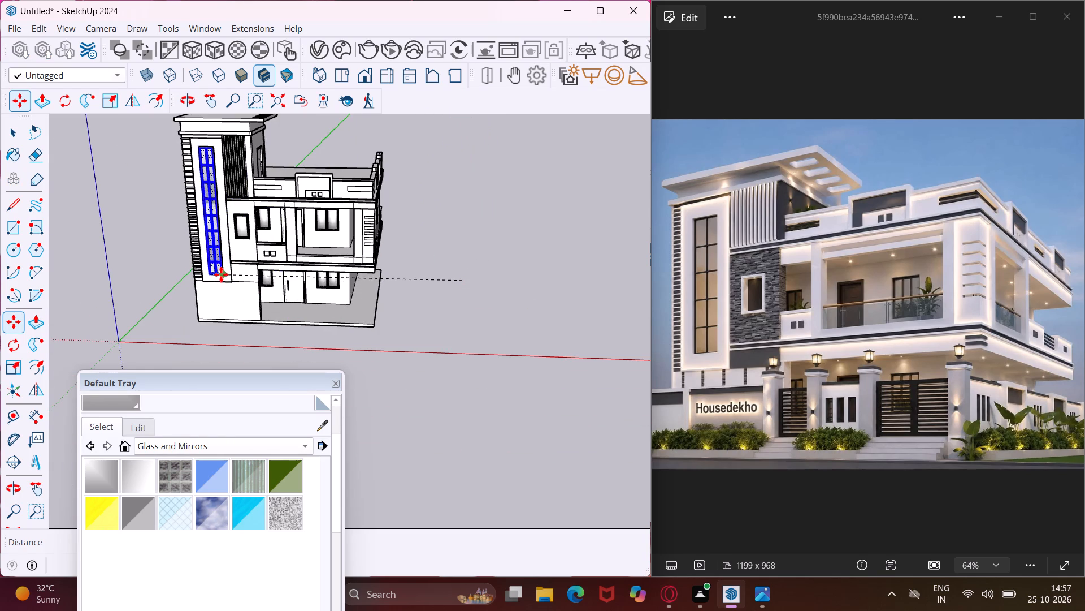
pyautogui.scroll(16, 221, 274)
pyautogui.scroll(7, 221, 274)
pyautogui.moveTo(221, 274); pyautogui.dragTo(390, 278, button='middle')
pyautogui.scroll(3, 262, 302)
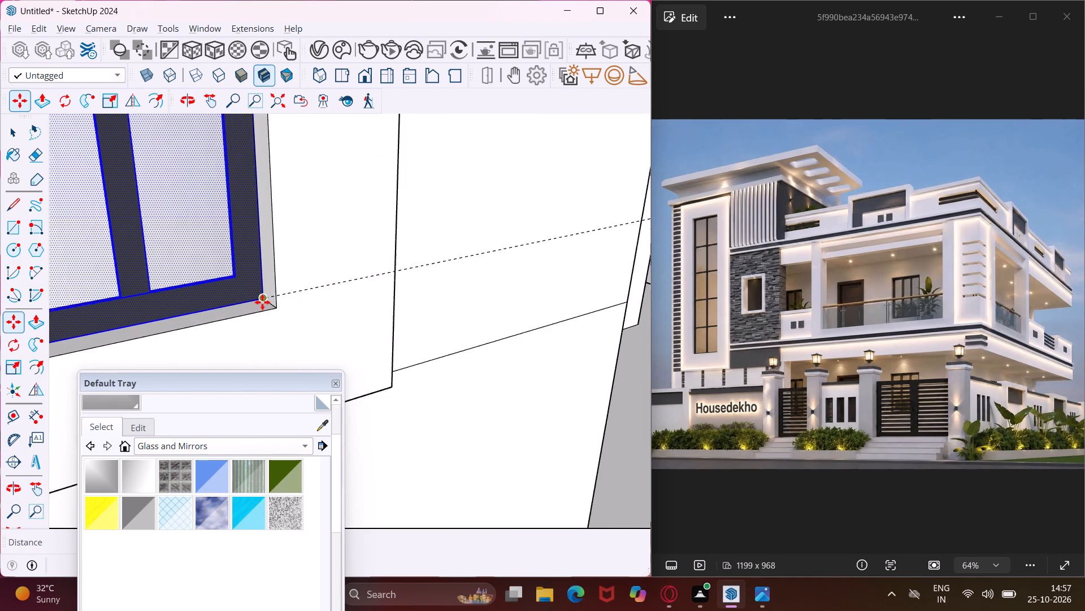
pyautogui.scroll(5, 262, 302)
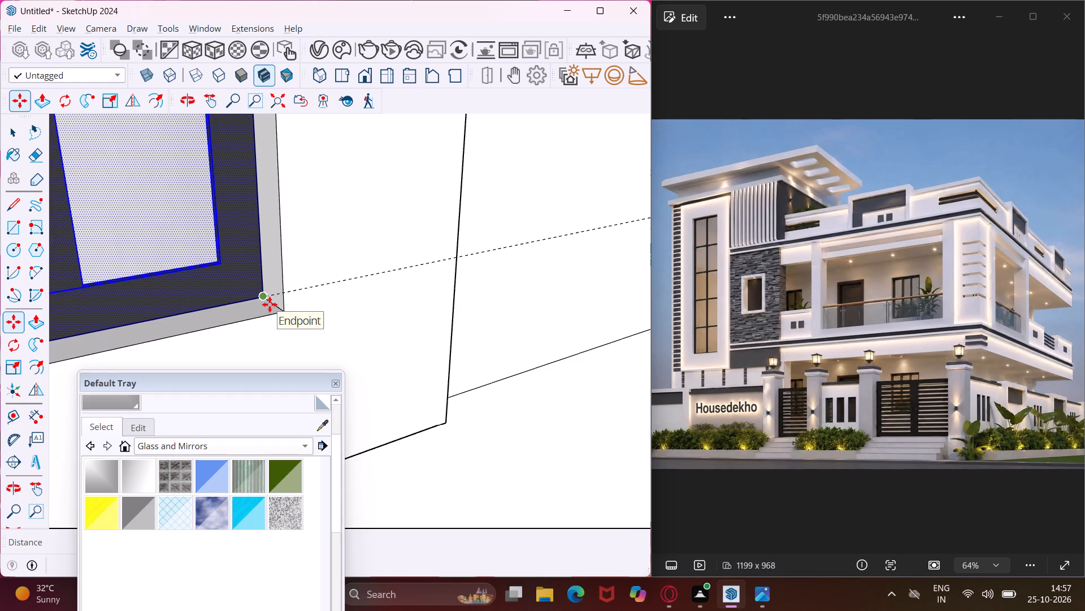
pyautogui.click(270, 304)
pyautogui.scroll(-10, 257, 292)
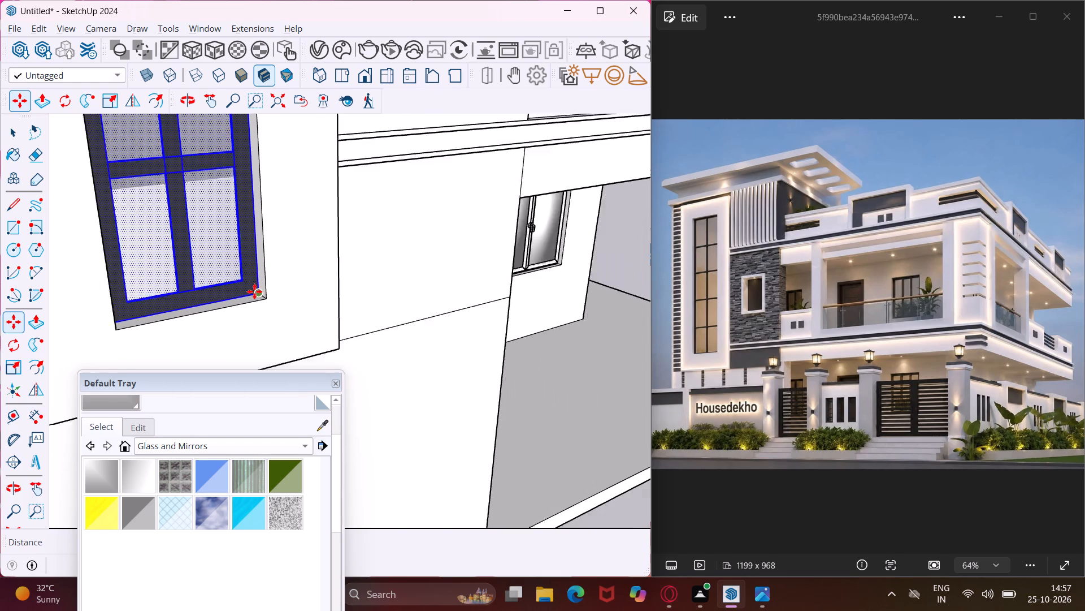
pyautogui.scroll(-19, 254, 291)
pyautogui.press('Escape')
pyautogui.press('space')
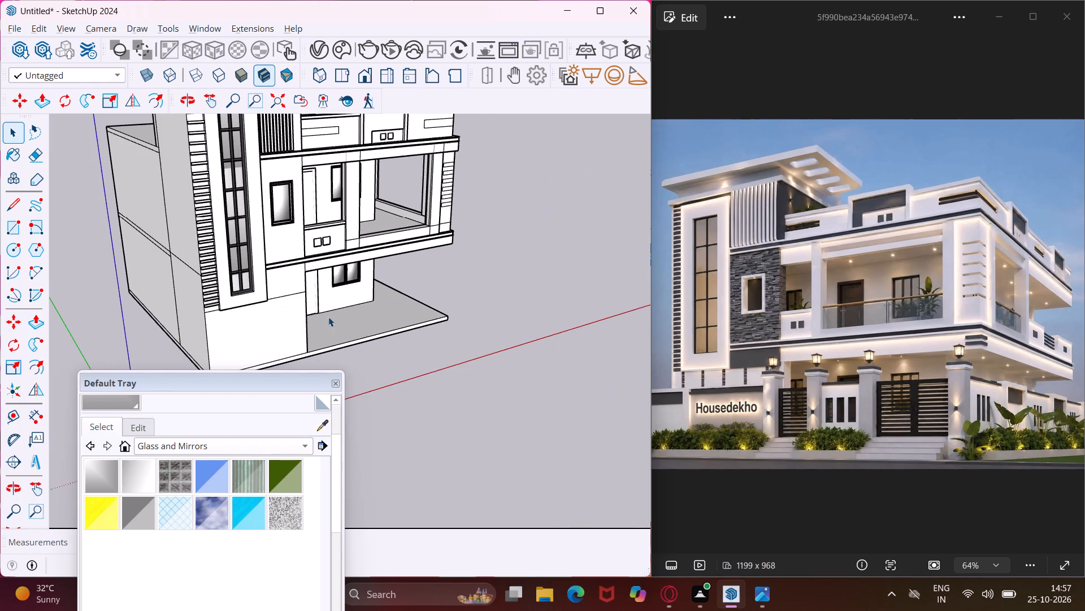
# Erase the two stray vertical edges near the outer corner of the first-floor balcony's lower bands, one on each side.
pyautogui.moveTo(383, 319); pyautogui.dragTo(242, 348, button='middle')
pyautogui.scroll(-9, 231, 350)
pyautogui.scroll(12, 313, 256)
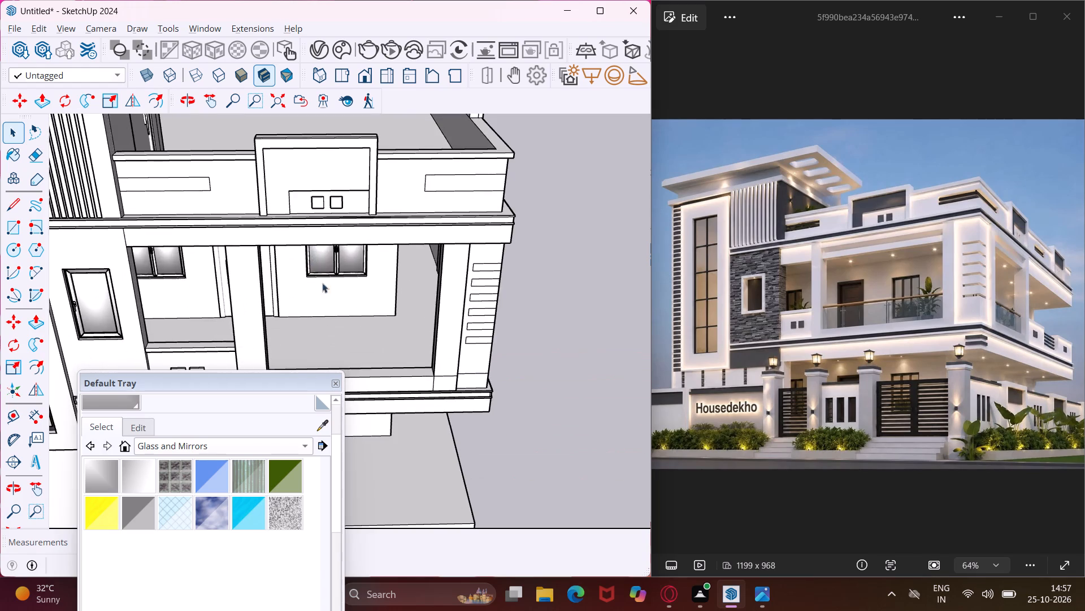
pyautogui.moveTo(361, 315); pyautogui.dragTo(336, 127, button='middle')
pyautogui.scroll(-5, 336, 127)
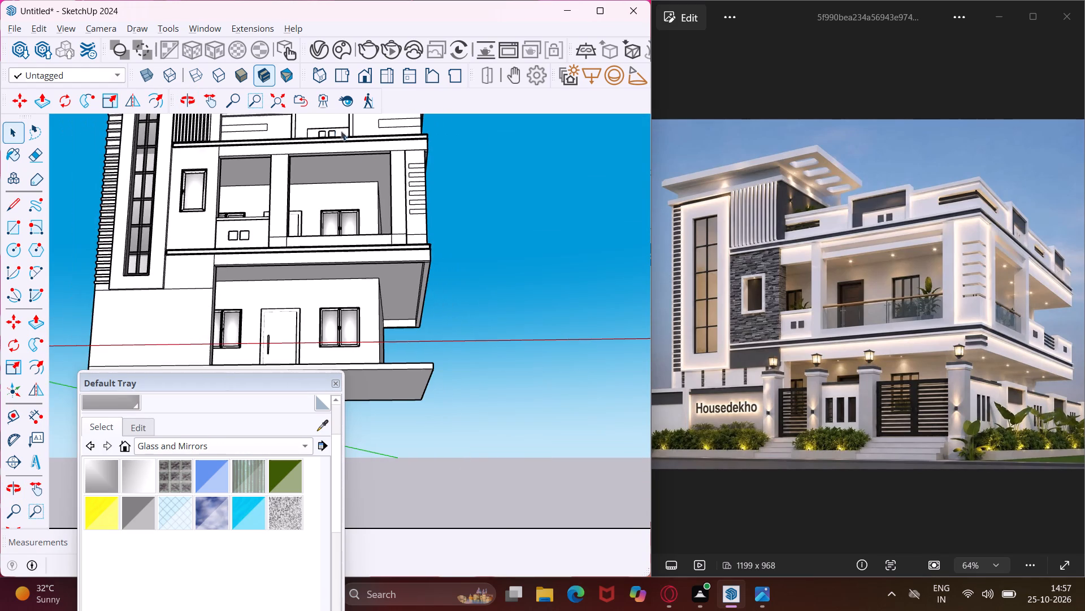
pyautogui.moveTo(451, 223); pyautogui.dragTo(357, 279, button='middle')
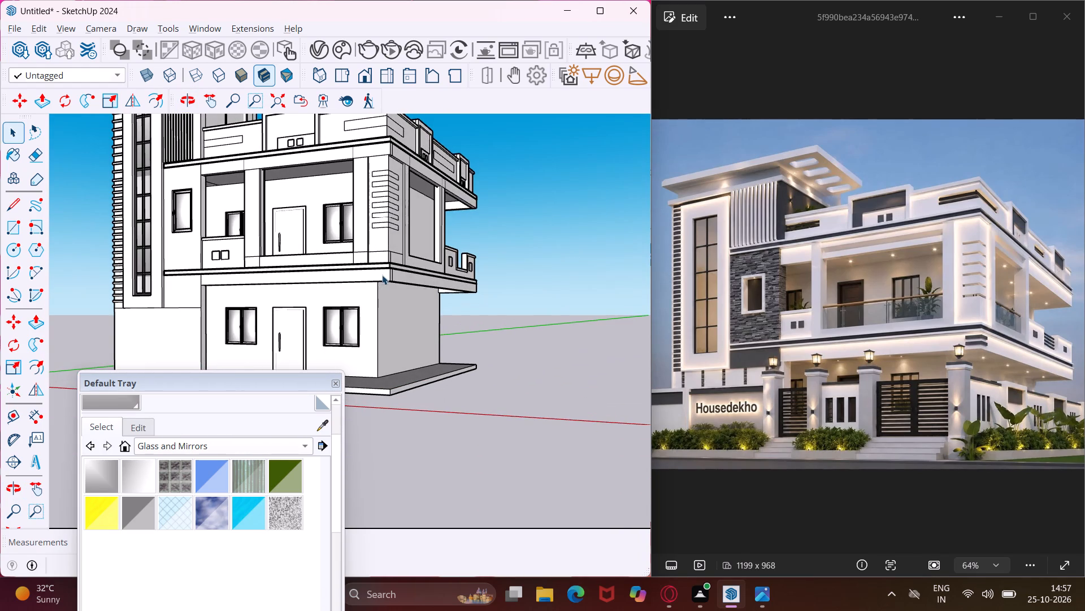
pyautogui.scroll(10, 383, 274)
pyautogui.moveTo(384, 266); pyautogui.dragTo(323, 281, button='middle')
pyautogui.scroll(10, 338, 290)
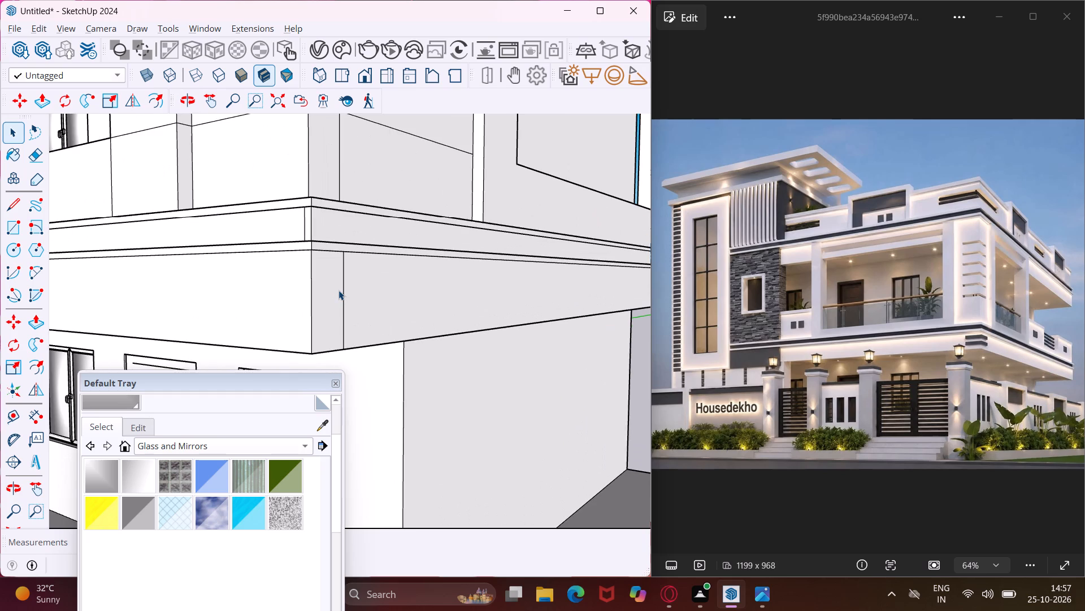
pyautogui.press('e')
pyautogui.scroll(5, 338, 290)
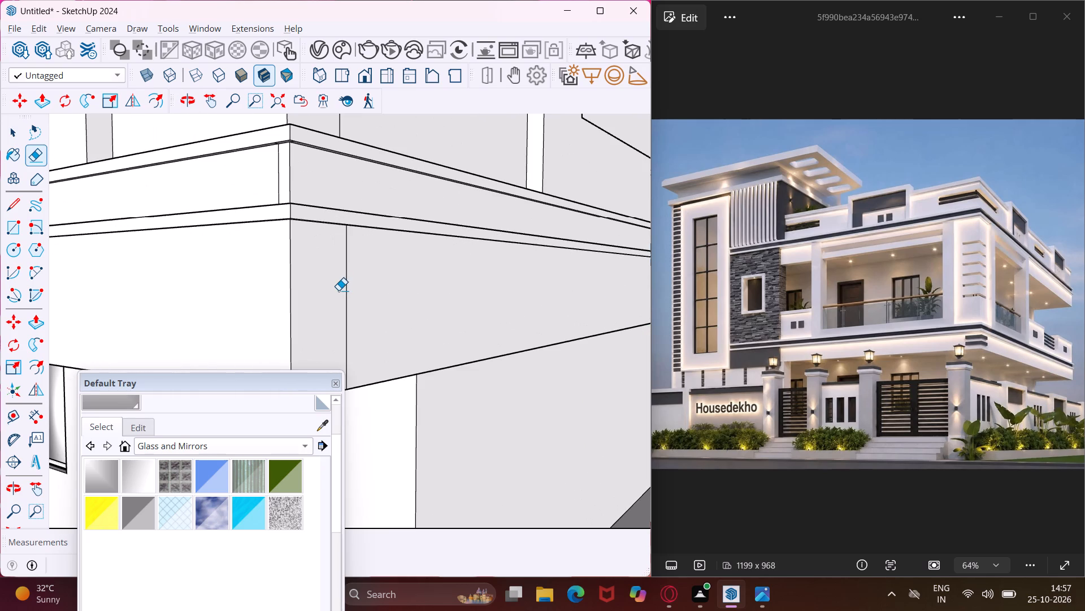
pyautogui.click(348, 297)
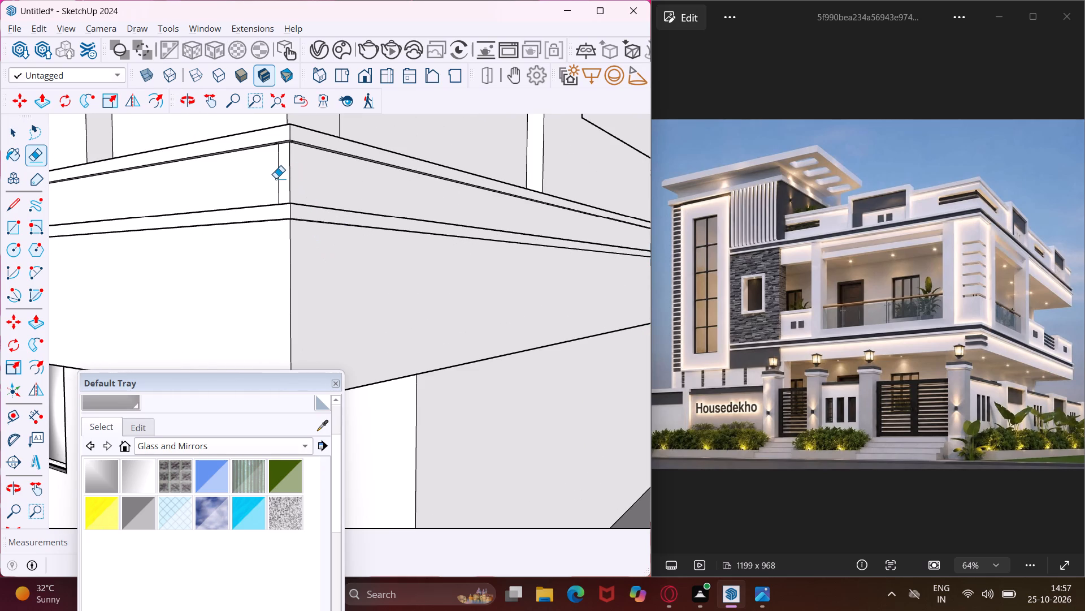
pyautogui.click(276, 178)
pyautogui.click(280, 182)
pyautogui.scroll(-5, 278, 184)
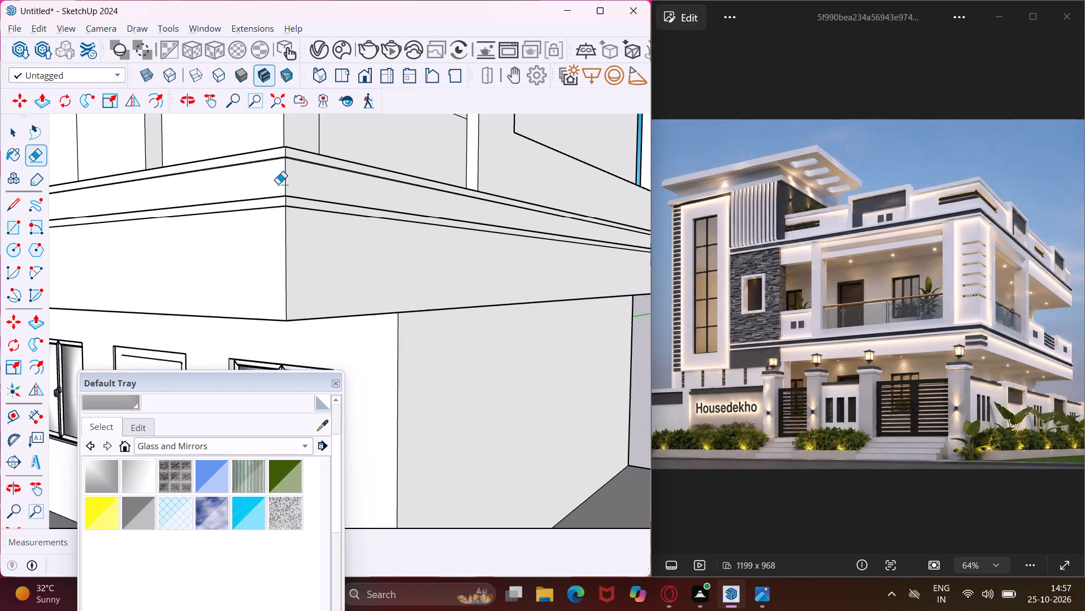
pyautogui.press('Escape')
pyautogui.press('space')
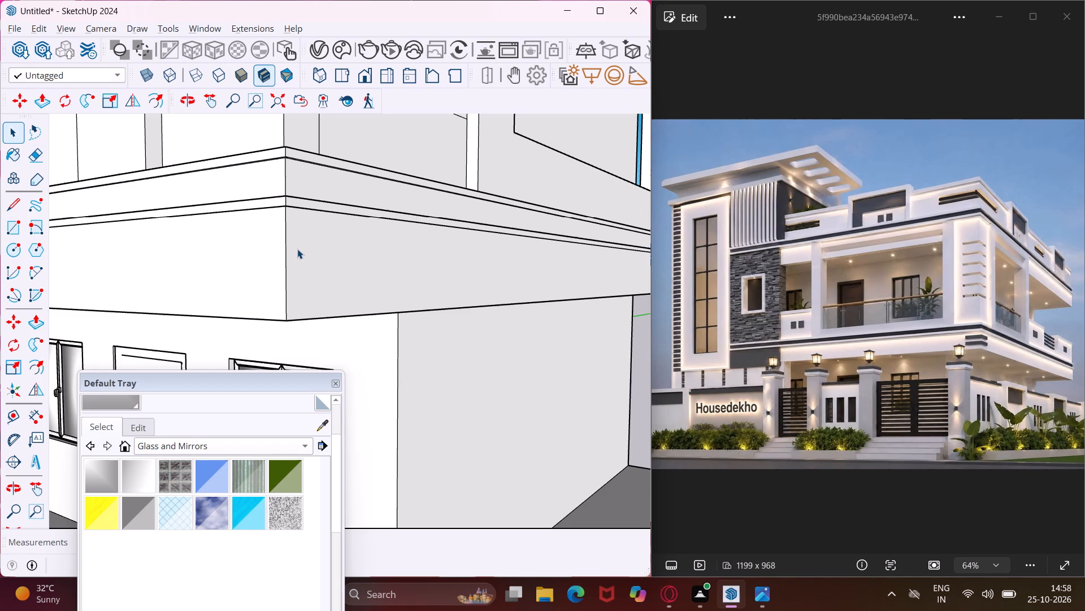
# Draw a thin horizontal rectangle on the front face of the balcony's lower fascia, starting at its outer corner edge.
pyautogui.click(7, 229)
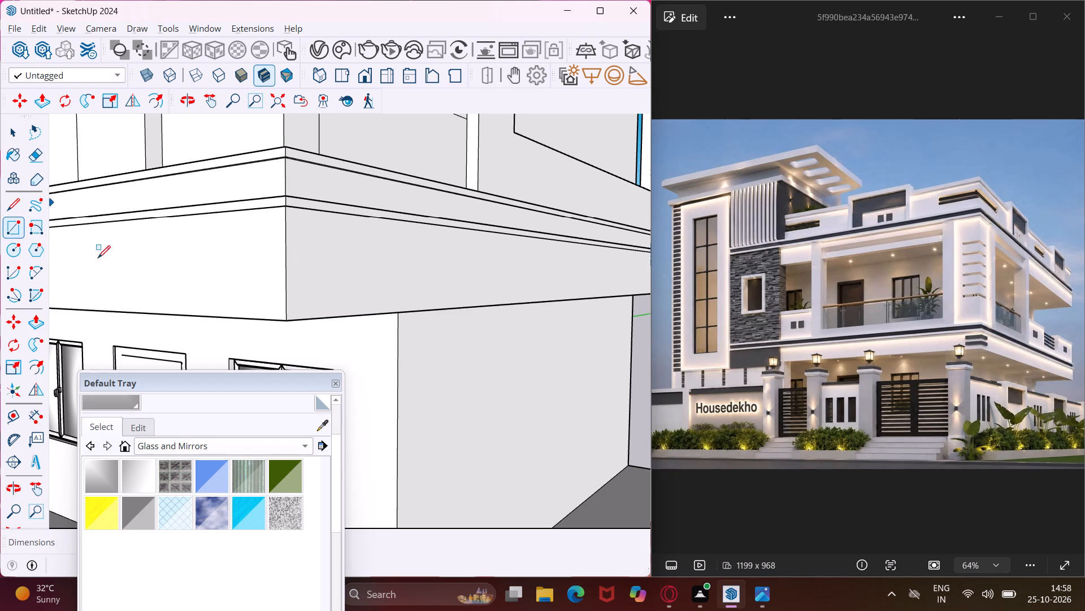
pyautogui.moveTo(181, 284); pyautogui.dragTo(257, 286, button='middle')
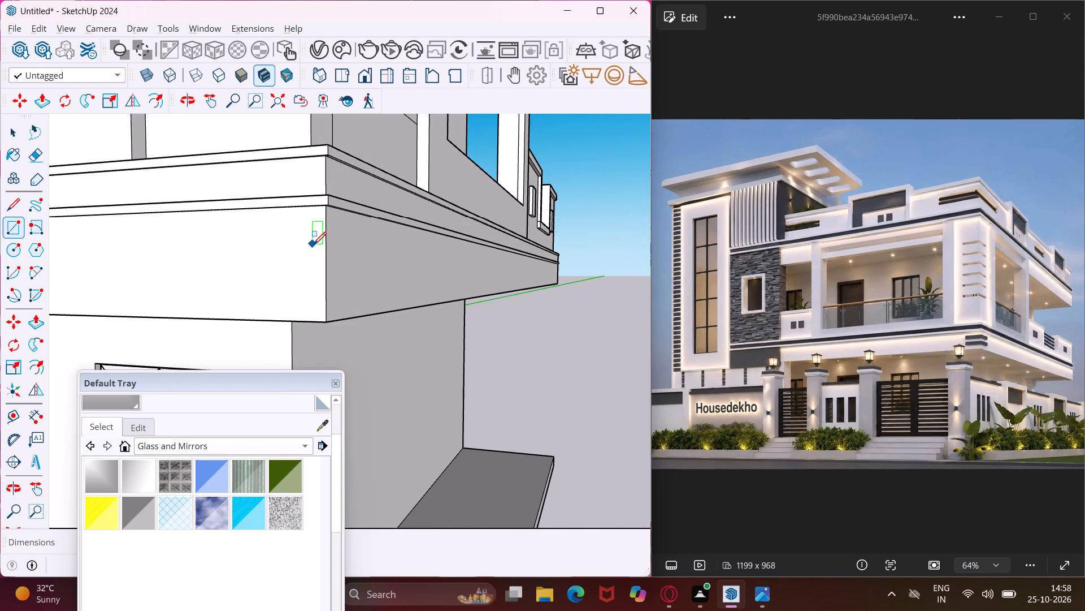
pyautogui.click(324, 237)
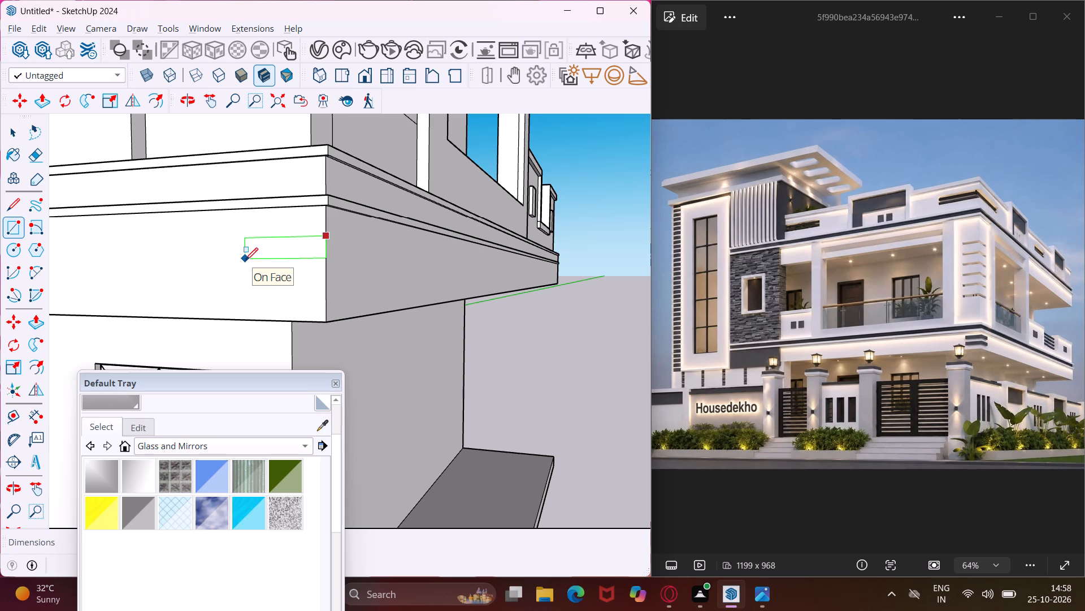
pyautogui.click(245, 260)
pyautogui.press('Escape')
pyautogui.press('space')
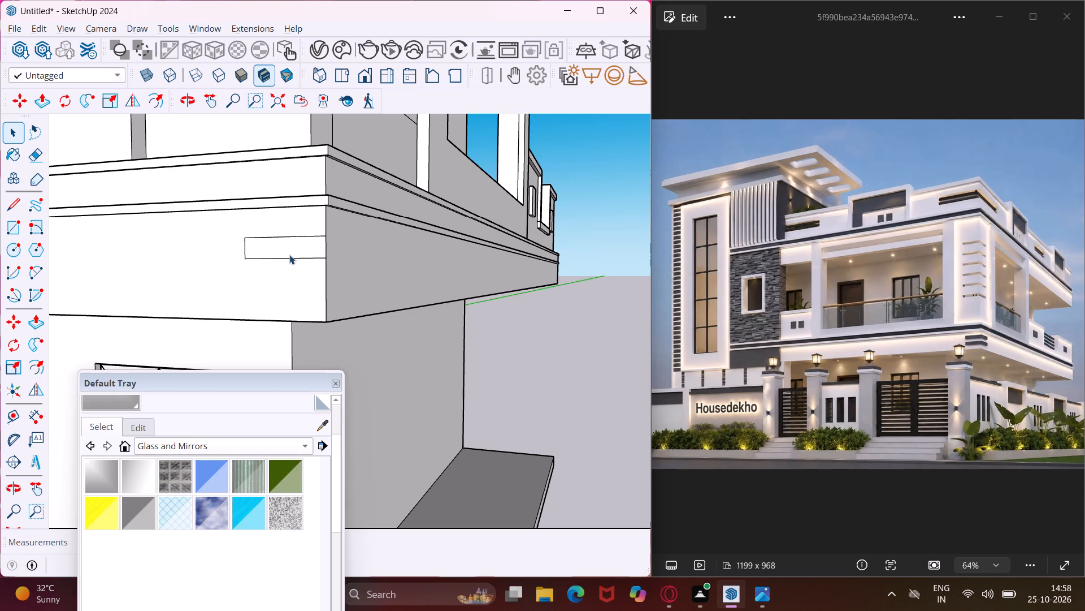
pyautogui.click(301, 249)
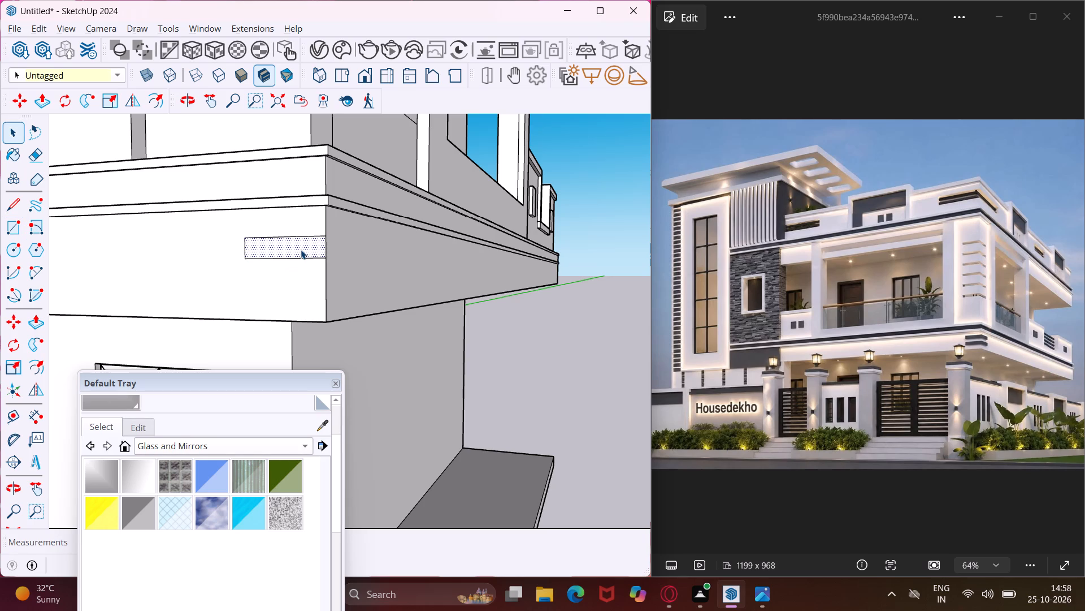
# Draw a matching rectangle on the fascia's side face, starting from the front rectangle's upper corner endpoint.
pyautogui.moveTo(320, 257); pyautogui.dragTo(248, 278, button='middle')
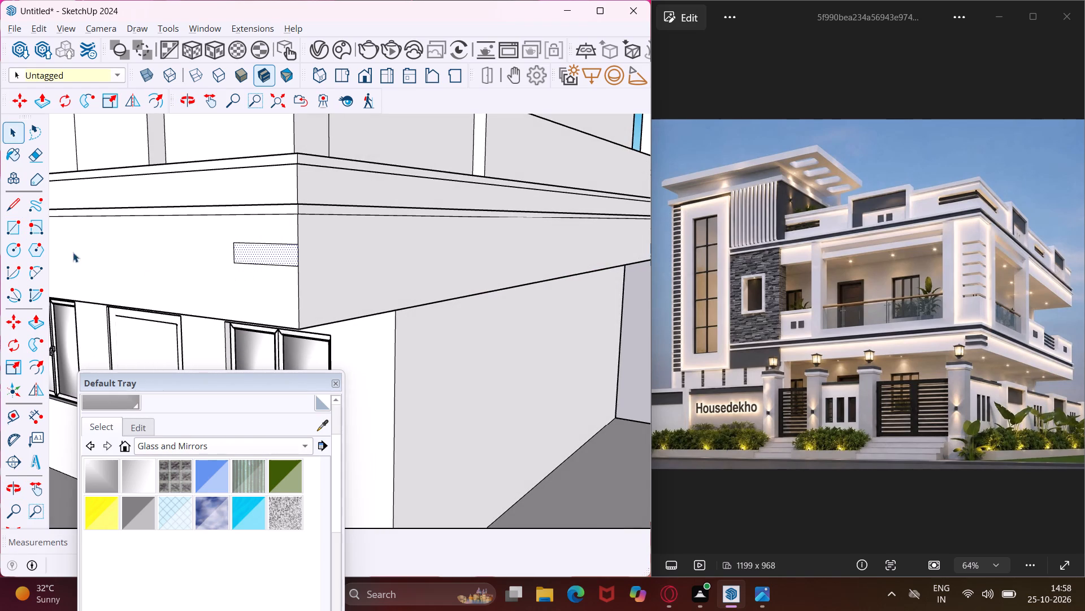
pyautogui.click(20, 228)
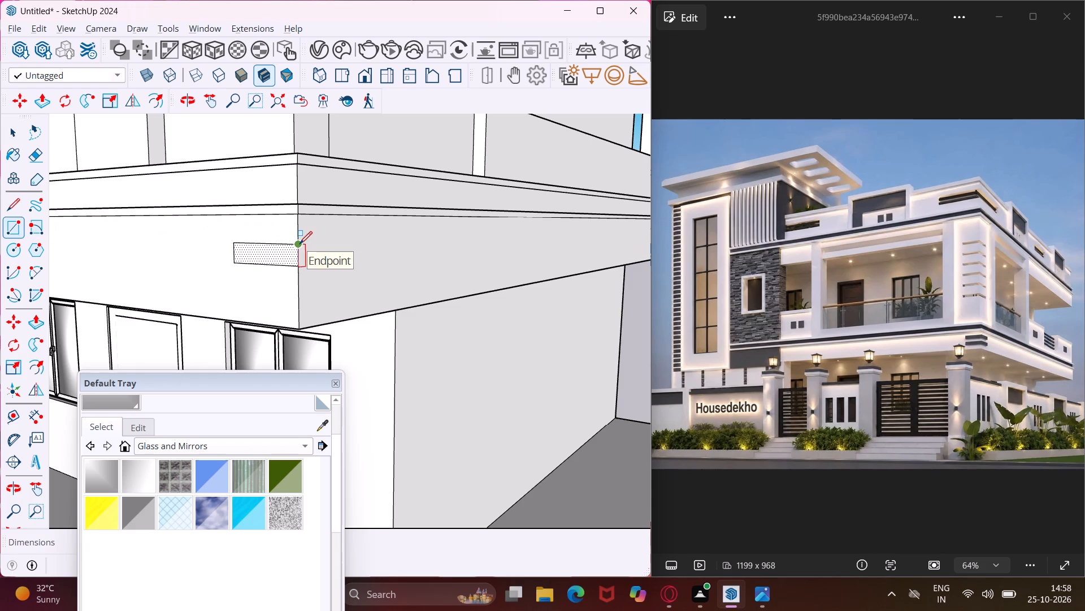
pyautogui.click(300, 244)
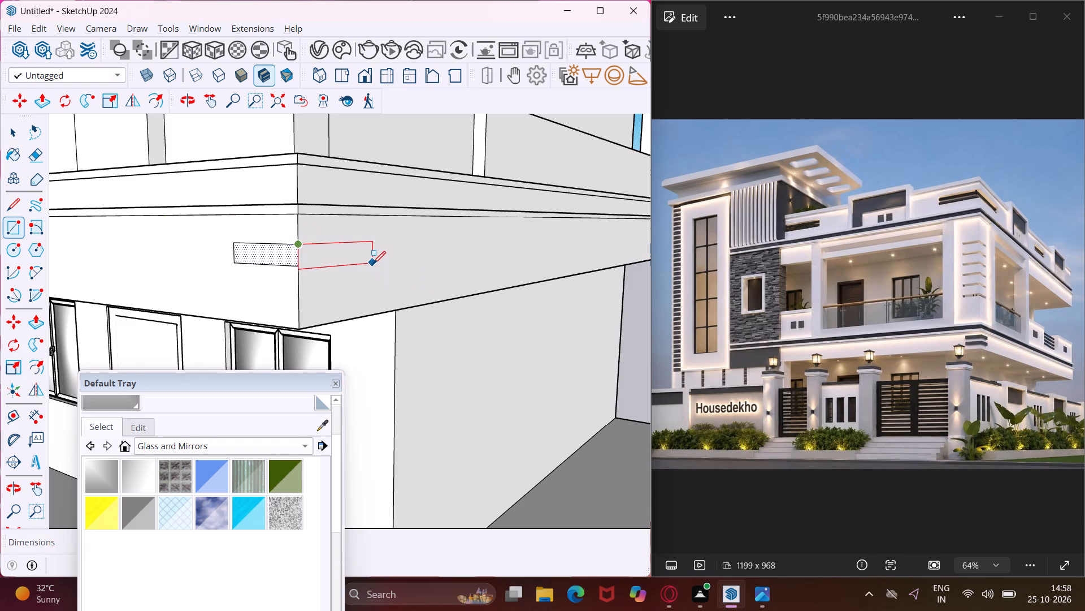
pyautogui.click(373, 264)
pyautogui.press('Escape')
pyautogui.press('space')
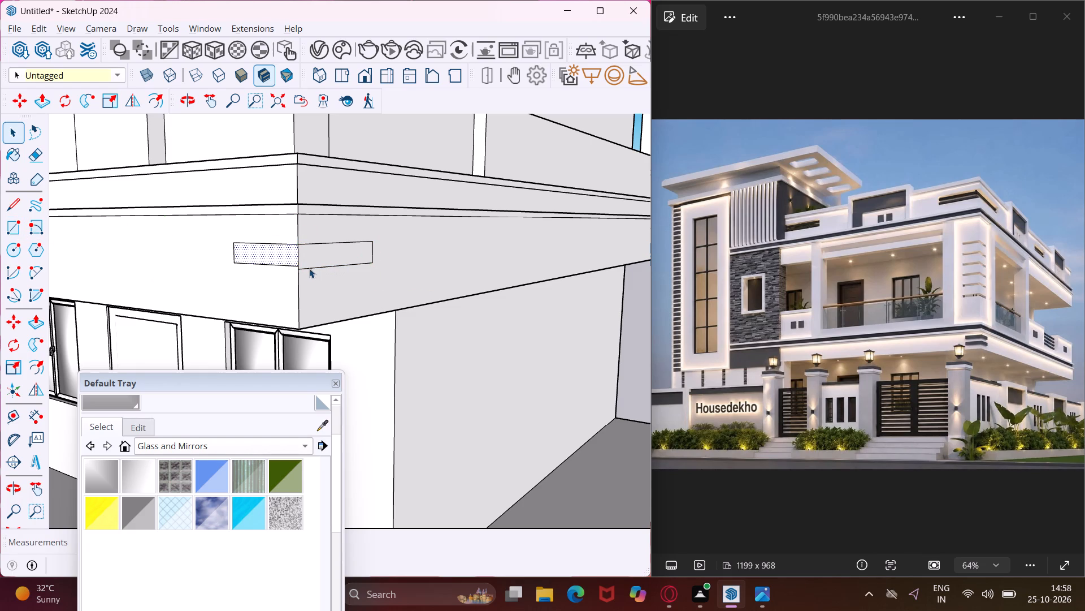
# Move the side rectangle's bottom edge up to meet the front rectangle's bottom edge at the corner.
pyautogui.scroll(4, 303, 269)
pyautogui.click(302, 269)
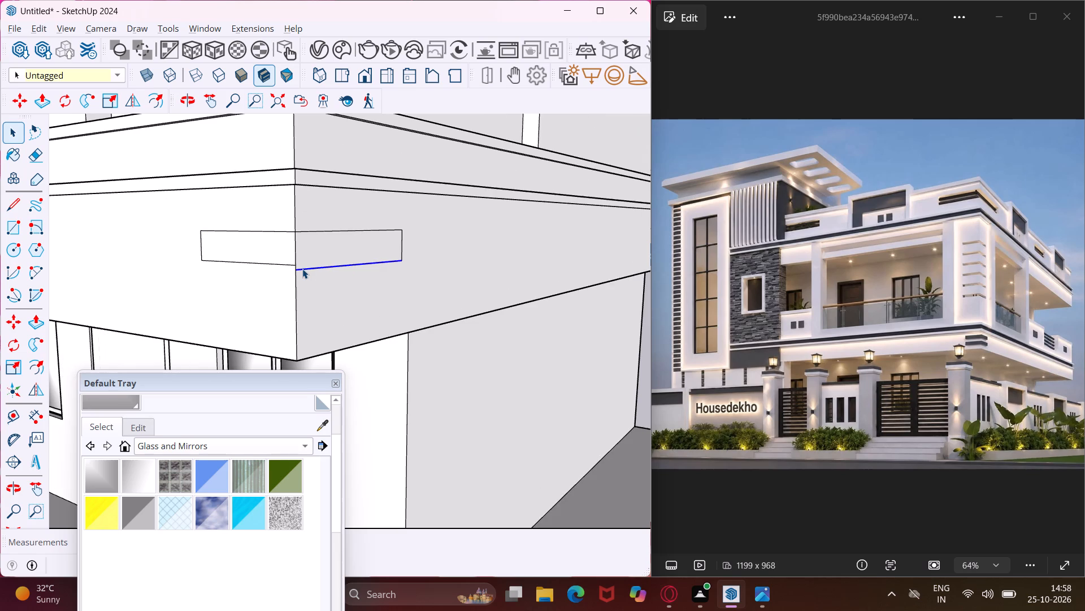
pyautogui.press('m')
pyautogui.scroll(7, 301, 271)
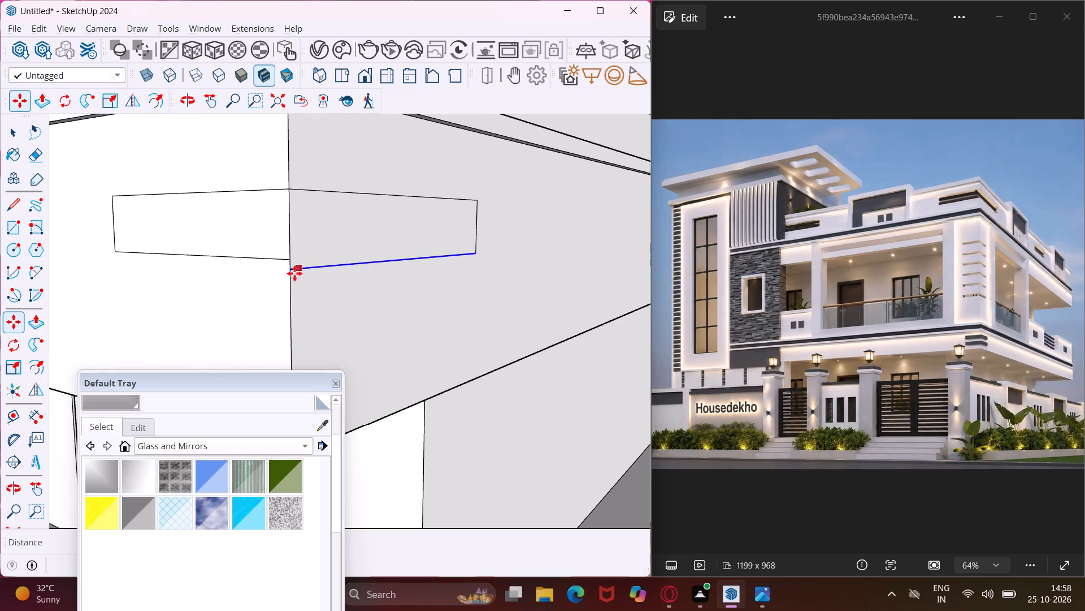
pyautogui.click(291, 268)
pyautogui.click(291, 261)
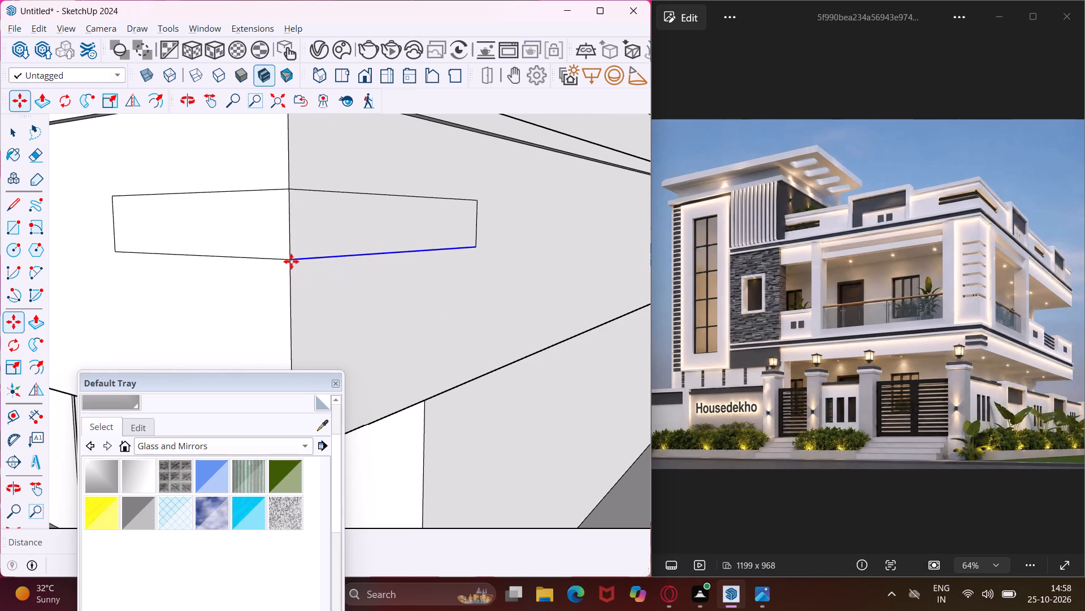
pyautogui.press('Escape')
pyautogui.press('space')
# Copy the front and side rectangle faces straight down the fascia corner to form a second strip below the first.
pyautogui.click(279, 244)
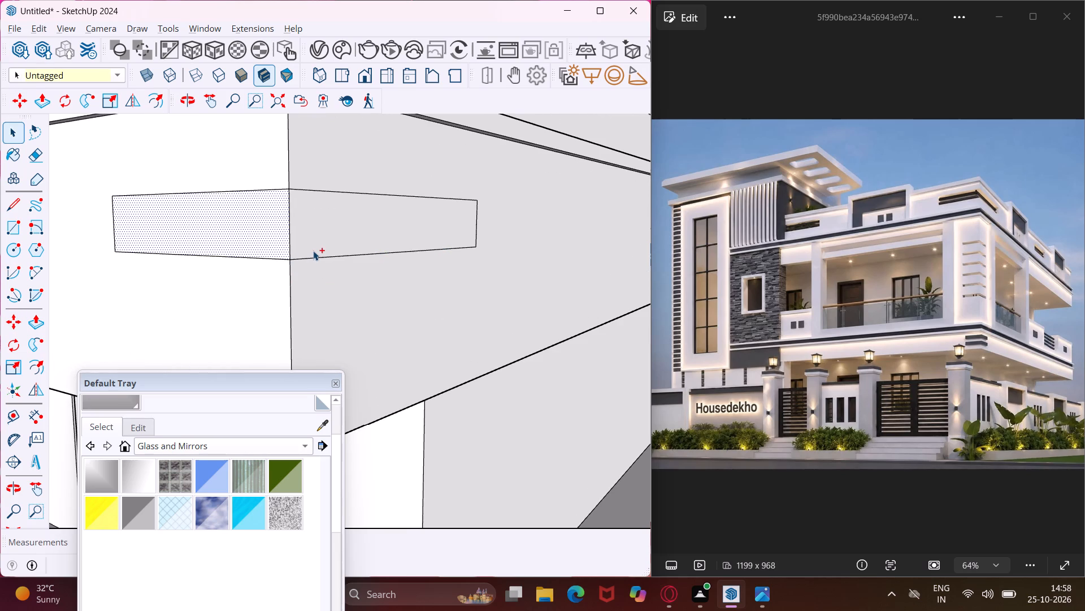
pyautogui.keyDown('ctrl'); pyautogui.click(313, 251); pyautogui.keyUp('ctrl')
pyautogui.press('m')
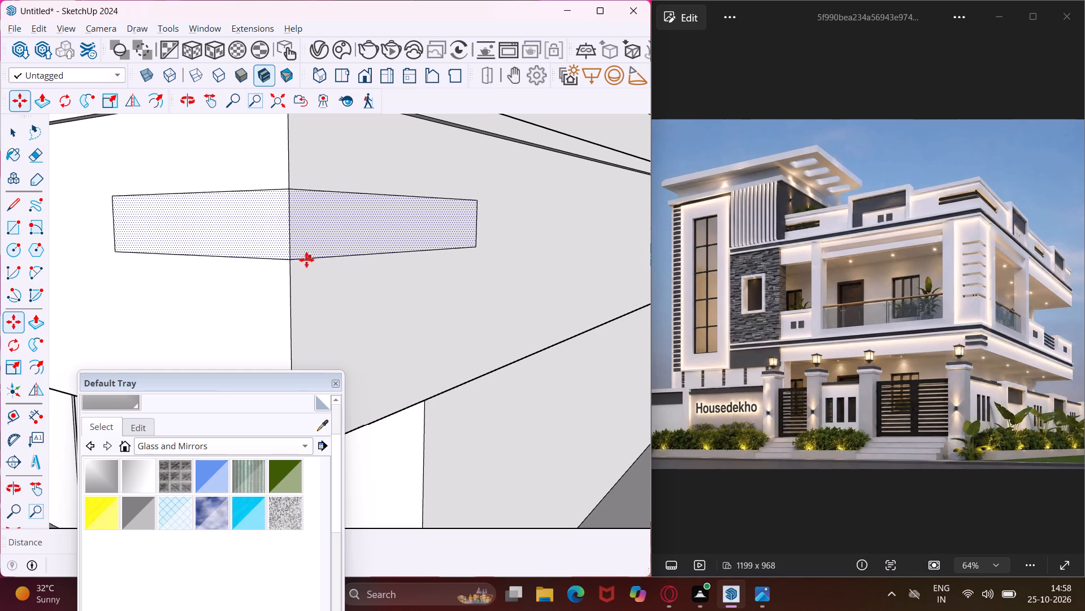
pyautogui.click(294, 261)
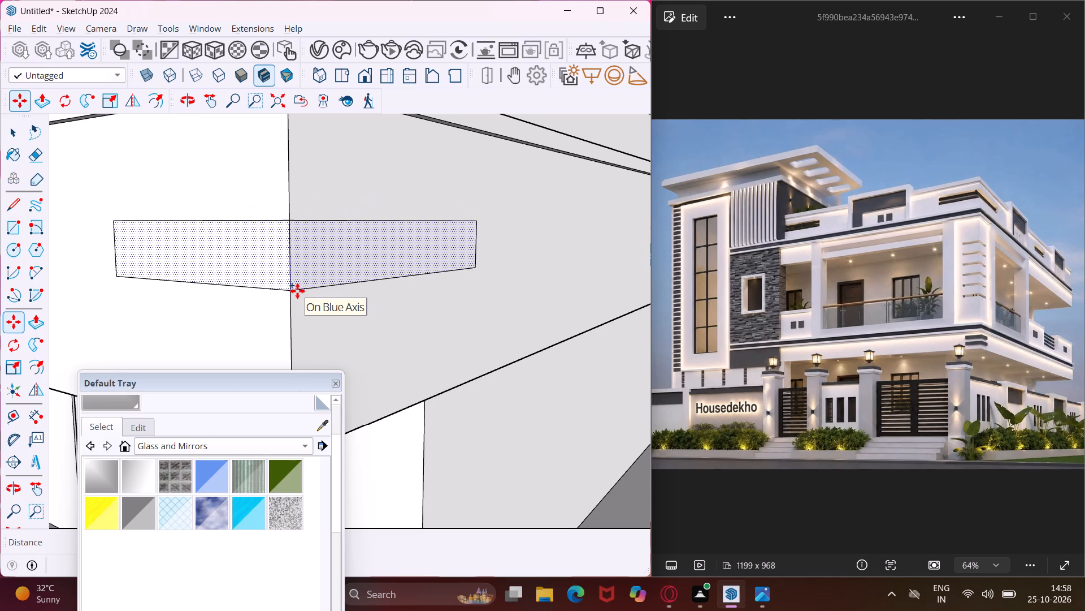
pyautogui.scroll(-9, 297, 291)
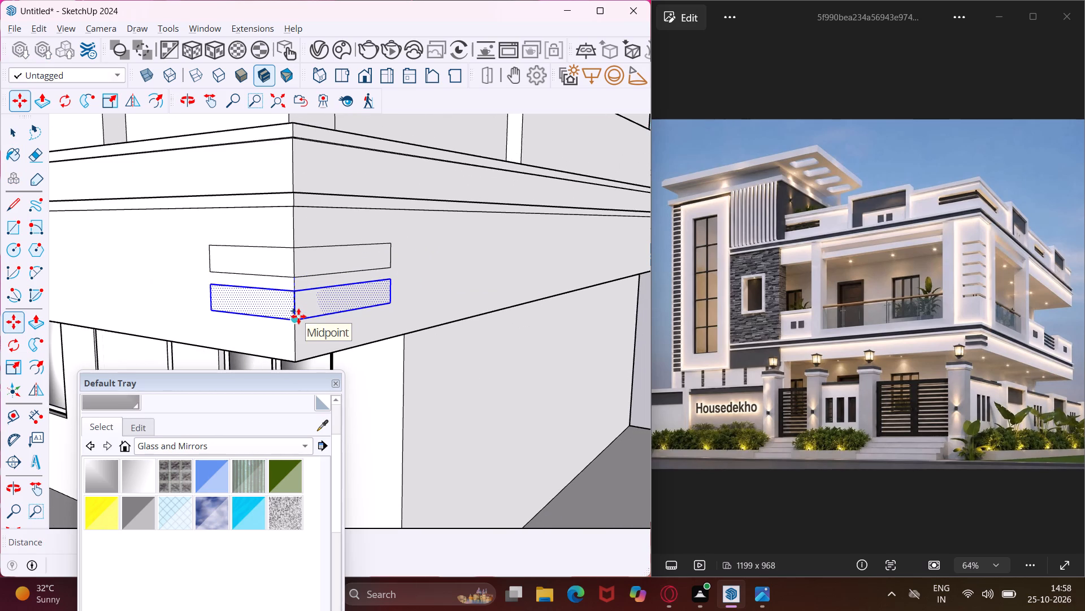
pyautogui.click(298, 316)
pyautogui.press('Escape')
pyautogui.press('space')
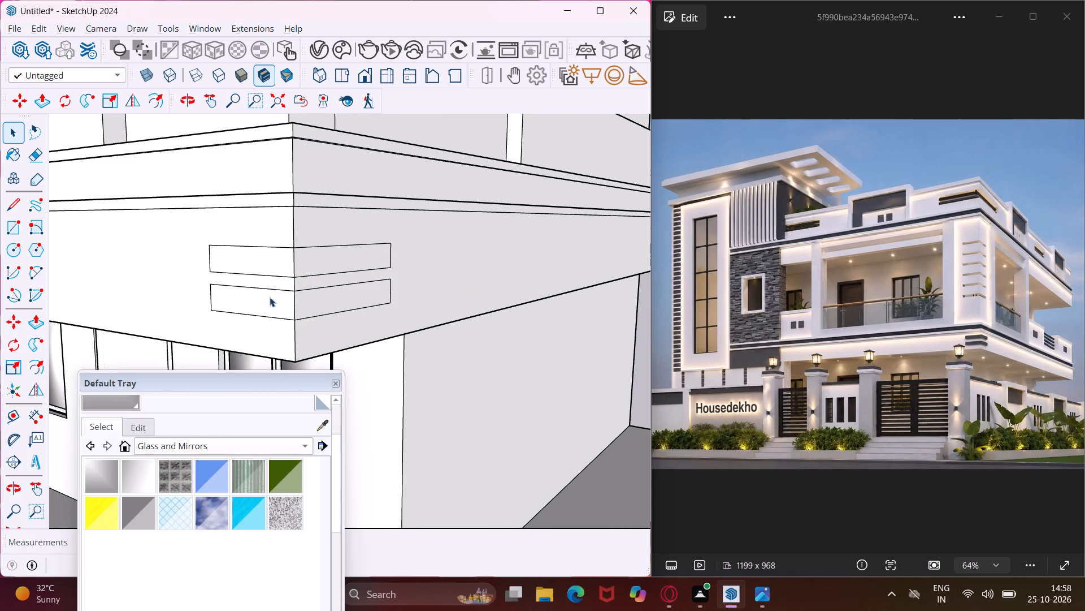
# Push/Pull the front and side faces of both fascia-corner strips outward by the same small thickness.
pyautogui.scroll(3, 251, 268)
pyautogui.click(250, 261)
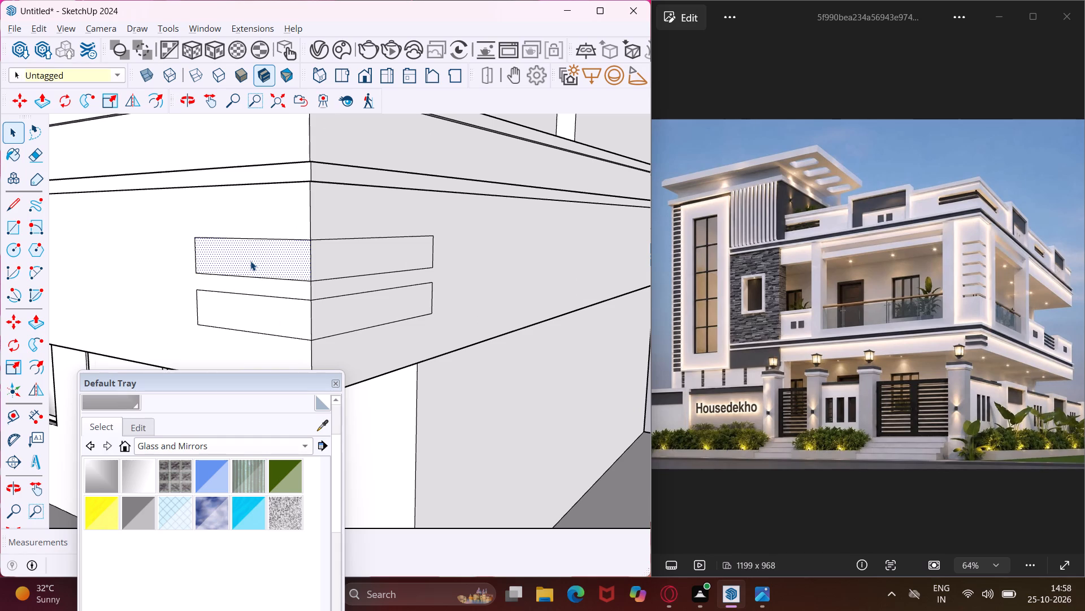
pyautogui.press('p')
pyautogui.click(250, 261)
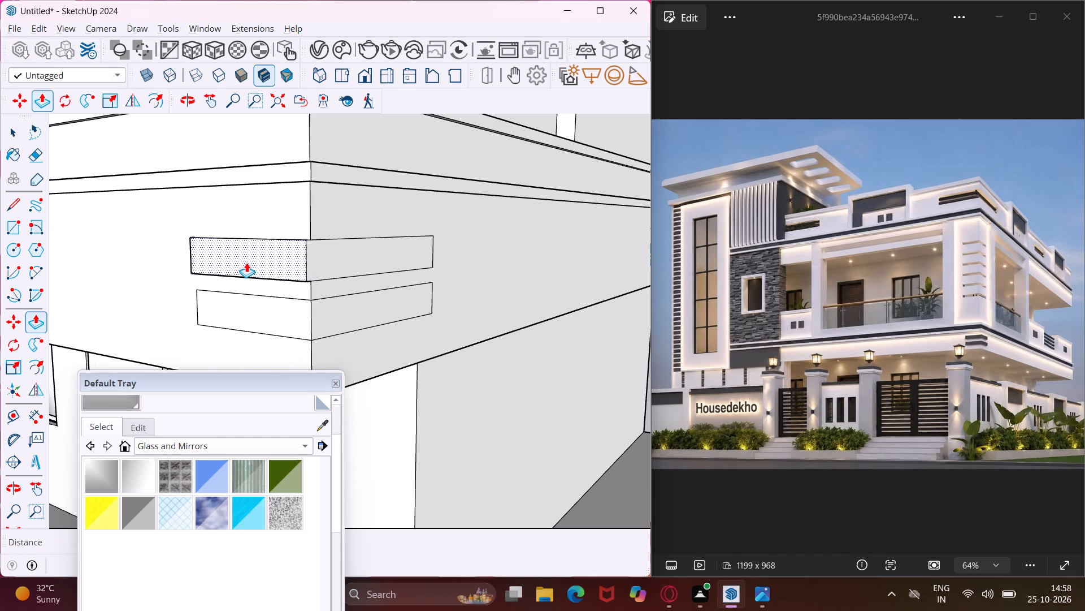
pyautogui.click(246, 263)
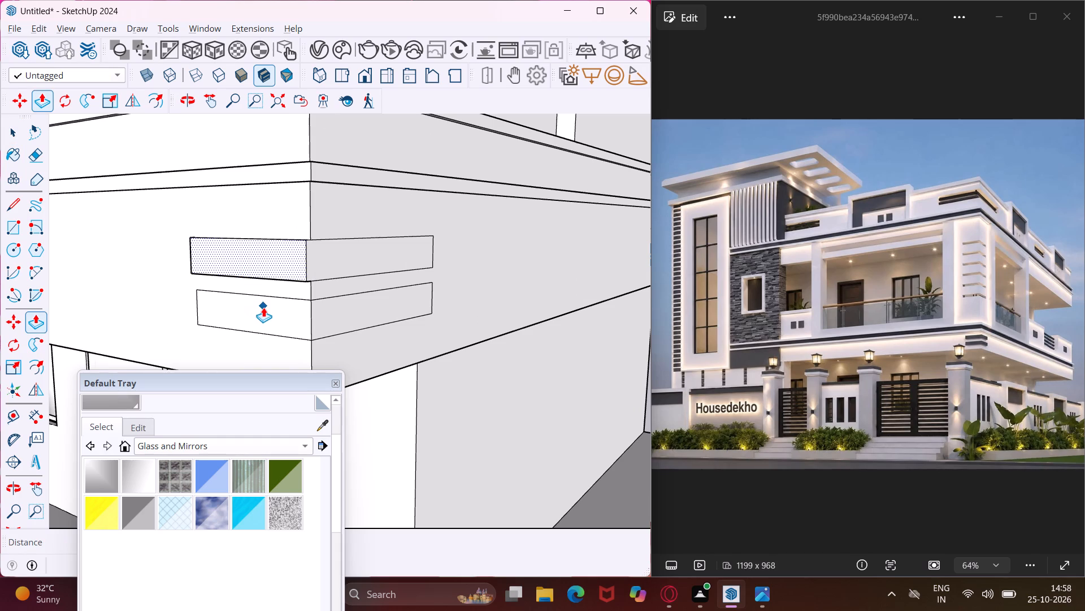
pyautogui.press('Escape')
pyautogui.doubleClick(263, 307)
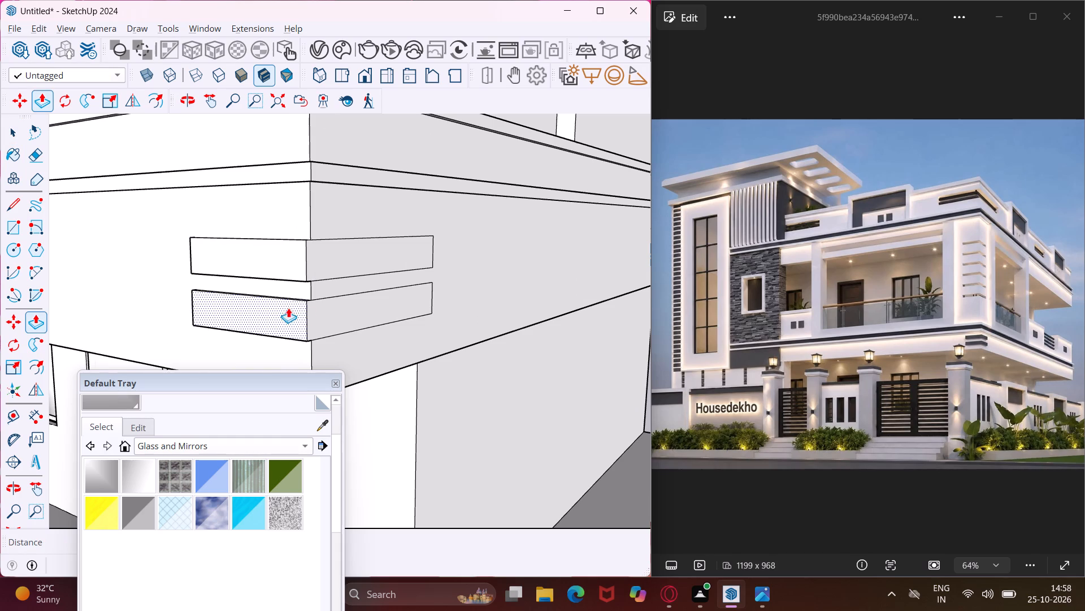
pyautogui.doubleClick(316, 309)
pyautogui.doubleClick(325, 262)
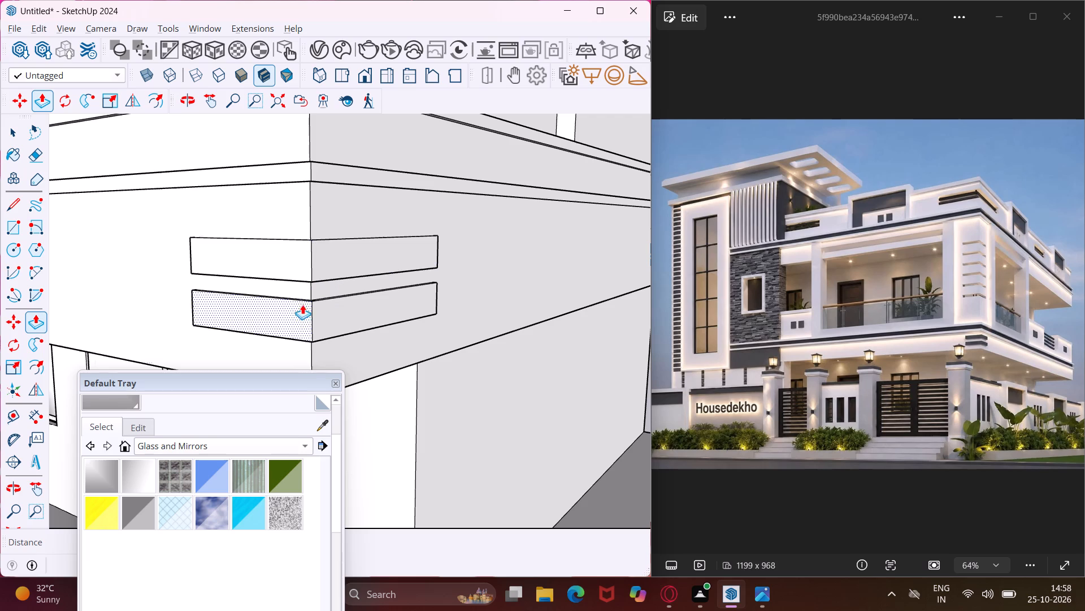
pyautogui.press('Escape')
pyautogui.press('space')
# Erase the short leftover edge across the underside of the balcony fascia at its outer corner.
pyautogui.moveTo(277, 277); pyautogui.dragTo(365, 321, button='middle')
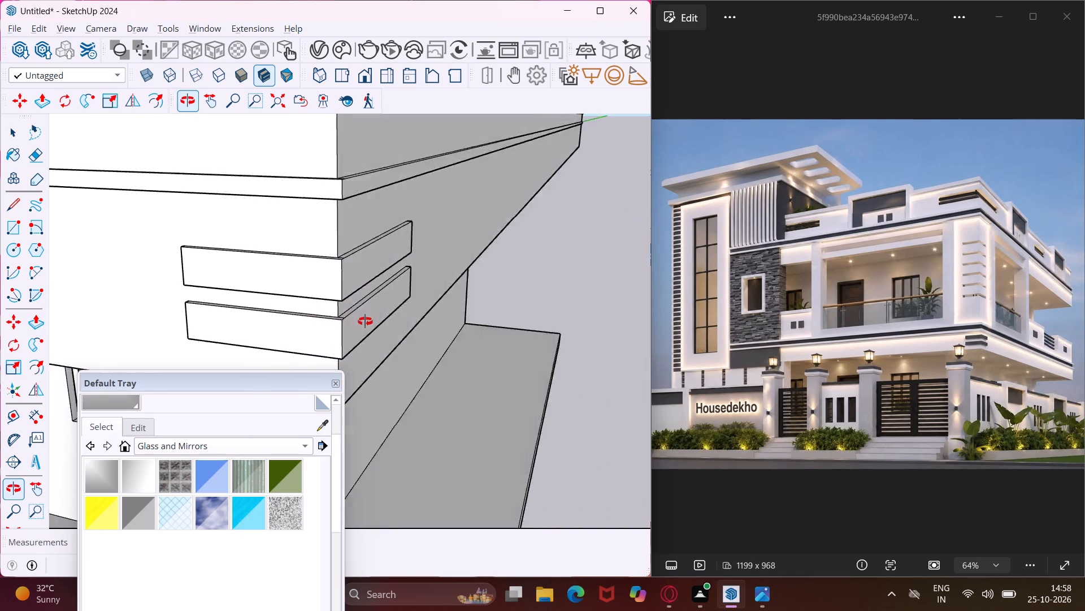
pyautogui.moveTo(365, 321); pyautogui.dragTo(323, 274, button='middle')
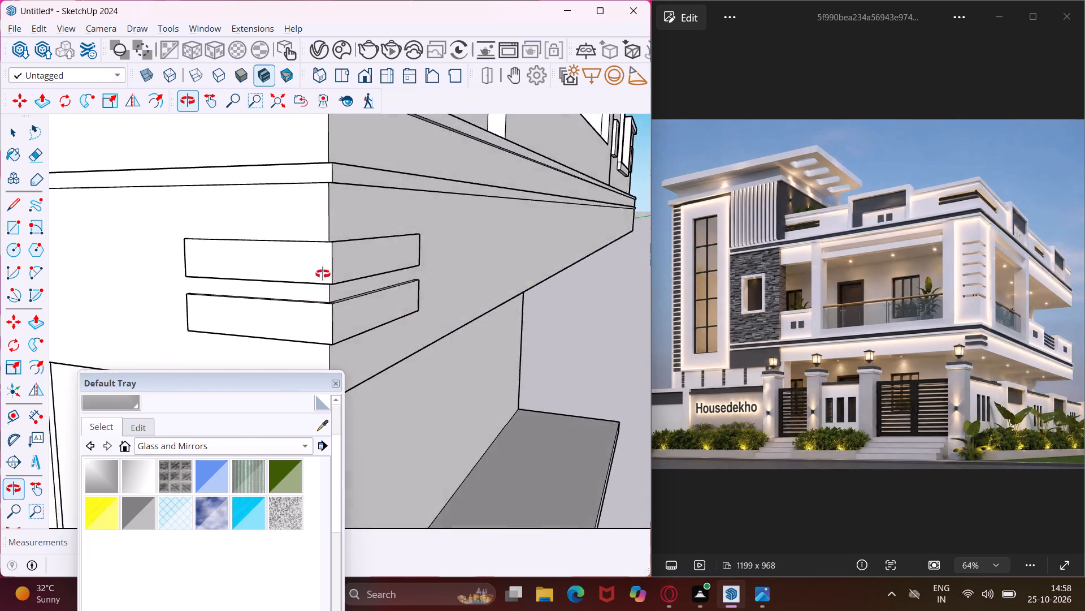
pyautogui.moveTo(323, 274); pyautogui.dragTo(320, 212, button='middle')
pyautogui.scroll(-17, 320, 206)
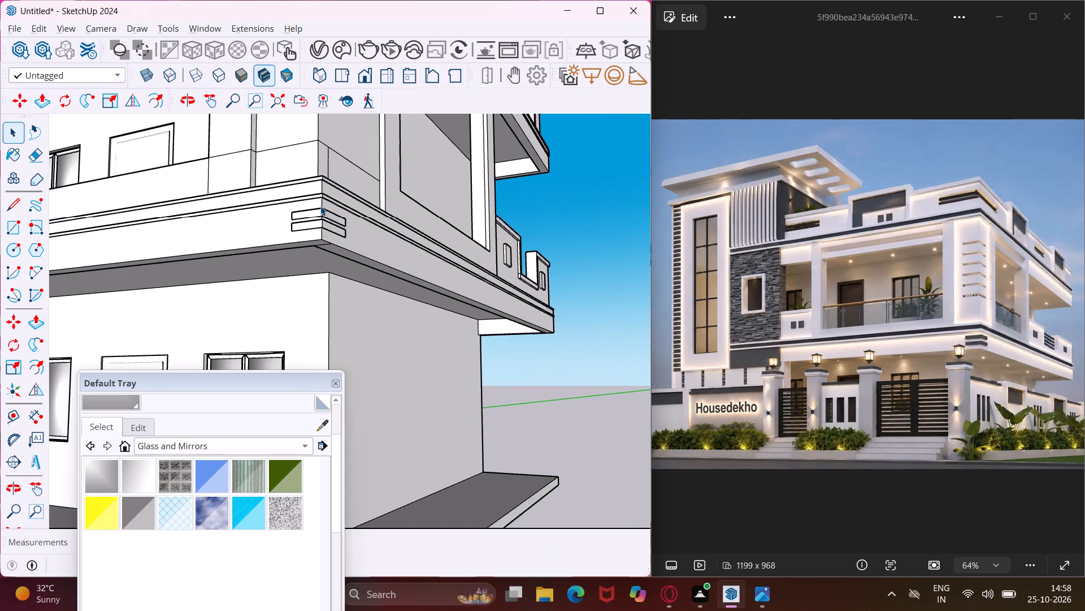
pyautogui.scroll(-5, 320, 206)
pyautogui.moveTo(319, 231); pyautogui.dragTo(371, 167, button='middle')
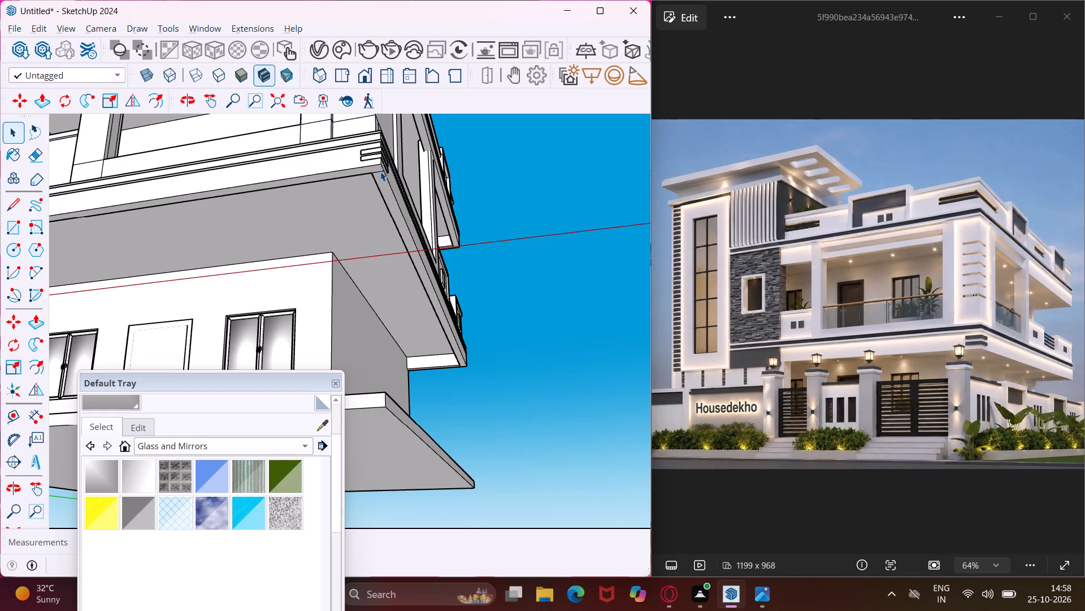
pyautogui.scroll(14, 380, 171)
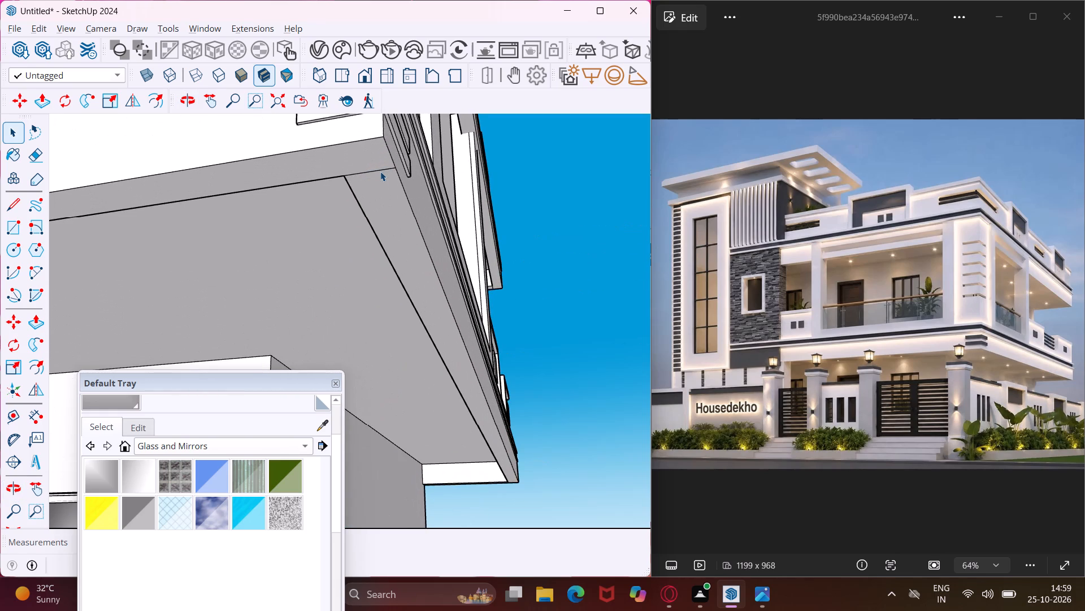
pyautogui.press('e')
pyautogui.click(373, 171)
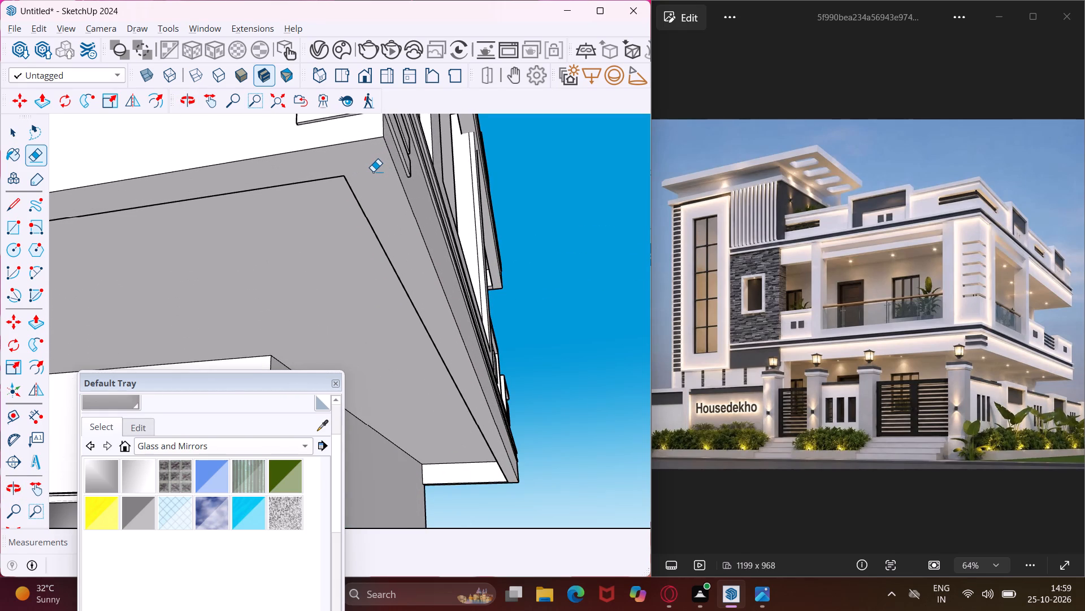
pyautogui.press('Escape')
pyautogui.press('space')
# Examine the finished corner strips and the open front and side of the first-floor balcony.
pyautogui.scroll(-6, 370, 169)
pyautogui.moveTo(370, 170); pyautogui.dragTo(357, 243, button='middle')
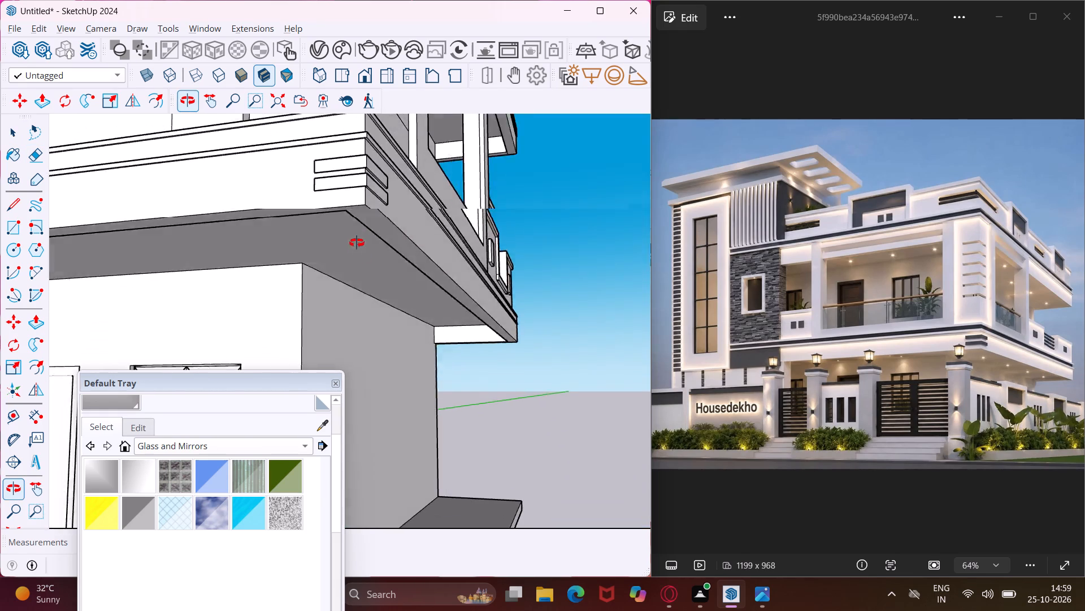
pyautogui.moveTo(357, 243); pyautogui.dragTo(358, 281, button='middle')
pyautogui.scroll(-18, 353, 253)
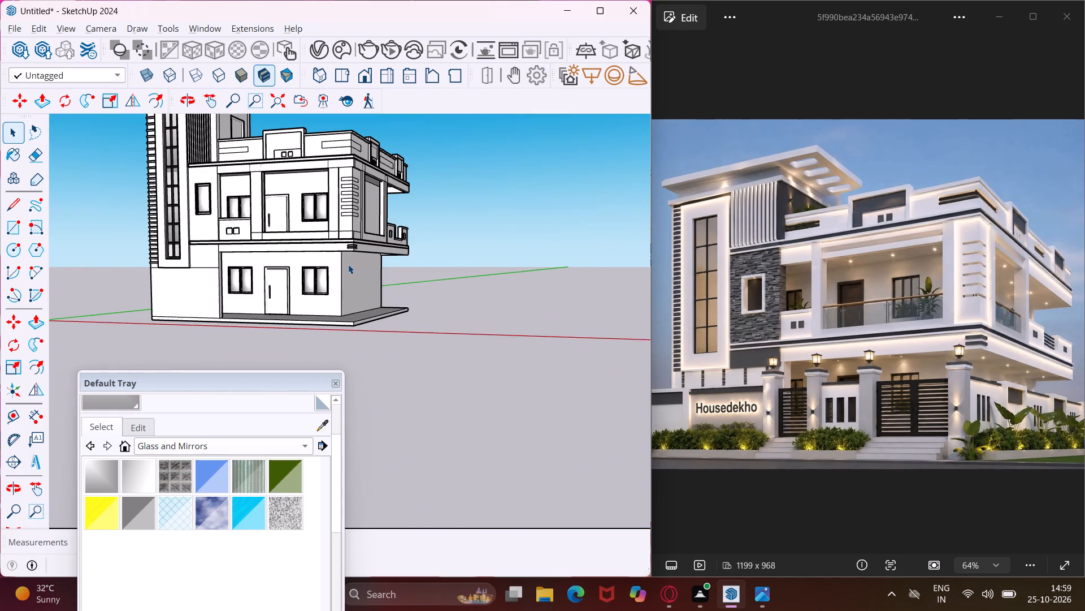
pyautogui.moveTo(348, 264); pyautogui.dragTo(532, 323, button='middle')
pyautogui.scroll(4, 345, 167)
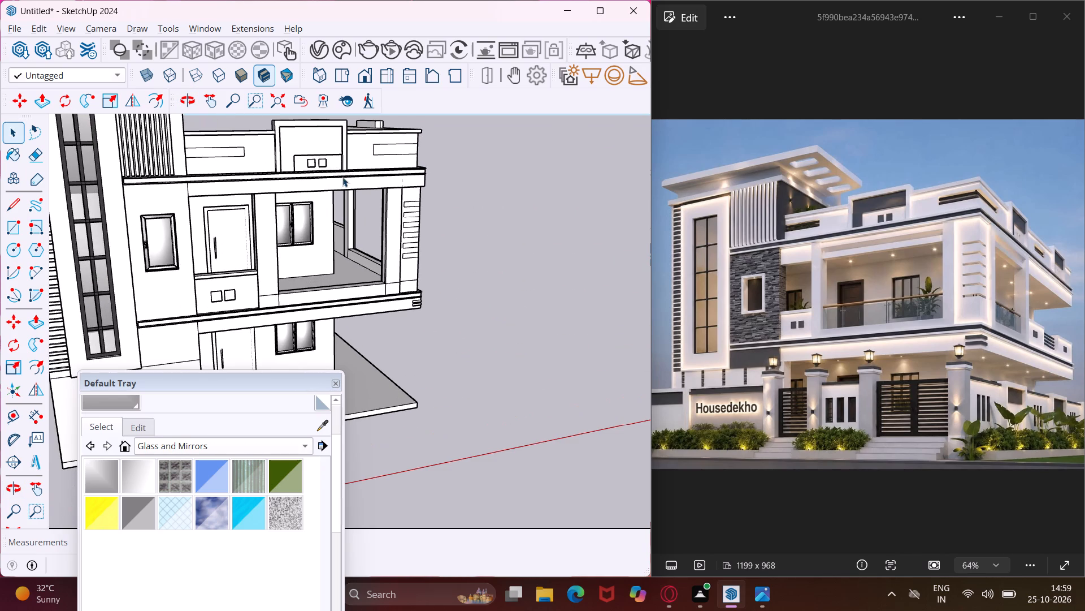
pyautogui.scroll(3, 351, 245)
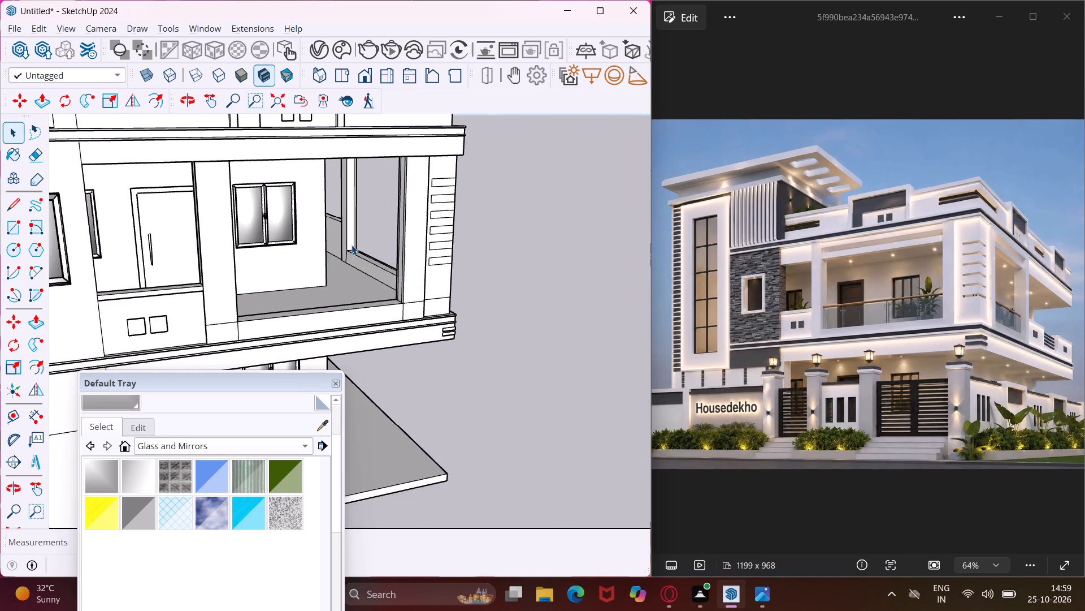
pyautogui.scroll(1, 351, 245)
pyautogui.moveTo(351, 245); pyautogui.dragTo(387, 256, button='middle')
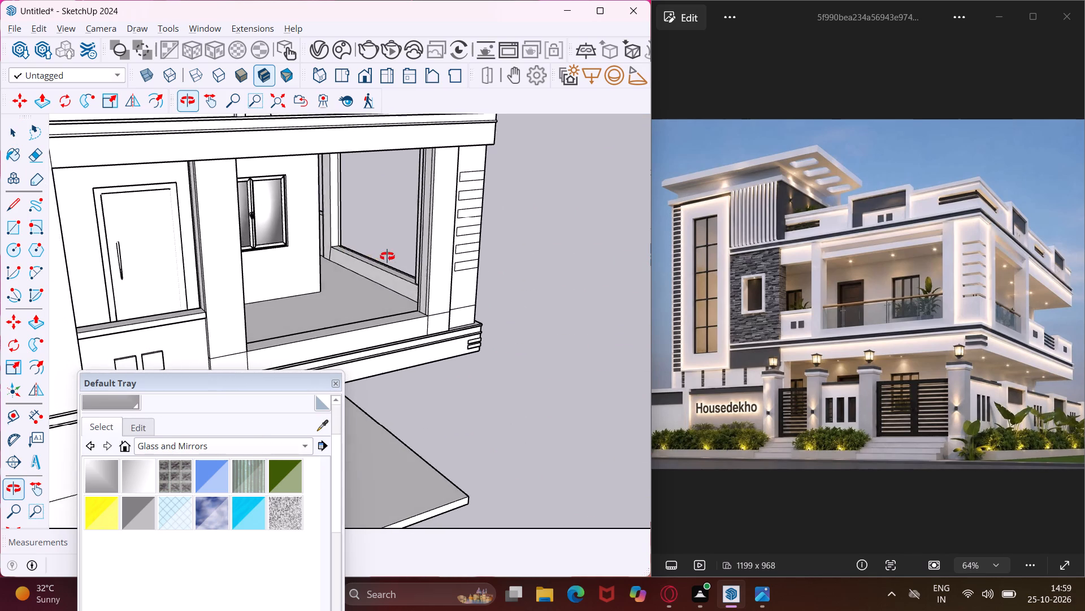
pyautogui.moveTo(387, 256); pyautogui.dragTo(441, 252, button='middle')
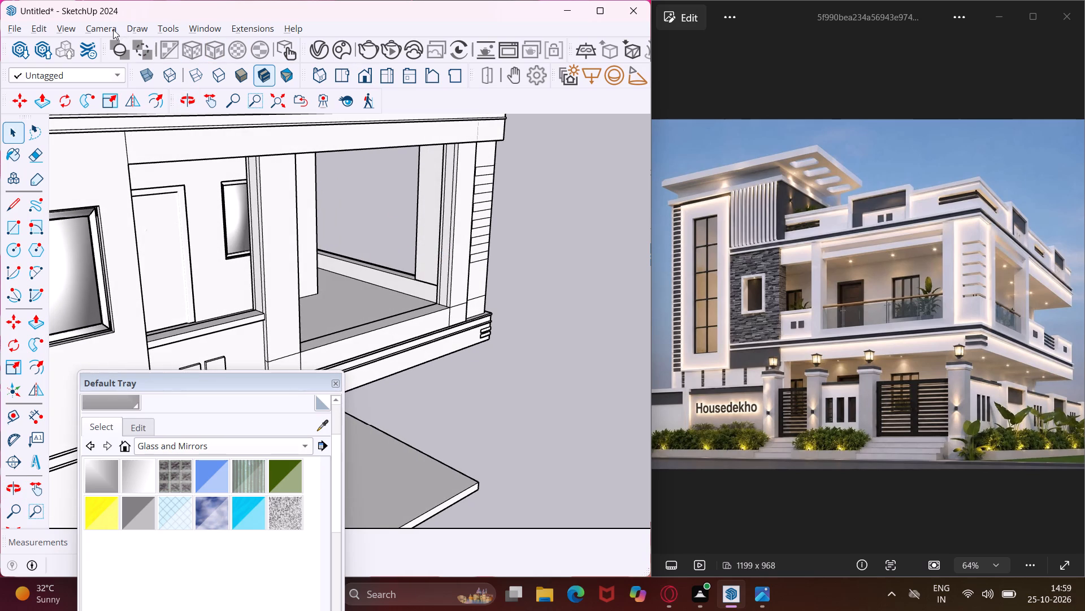
# Open 3D Warehouse and search it for "glass realing".
pyautogui.click(206, 26)
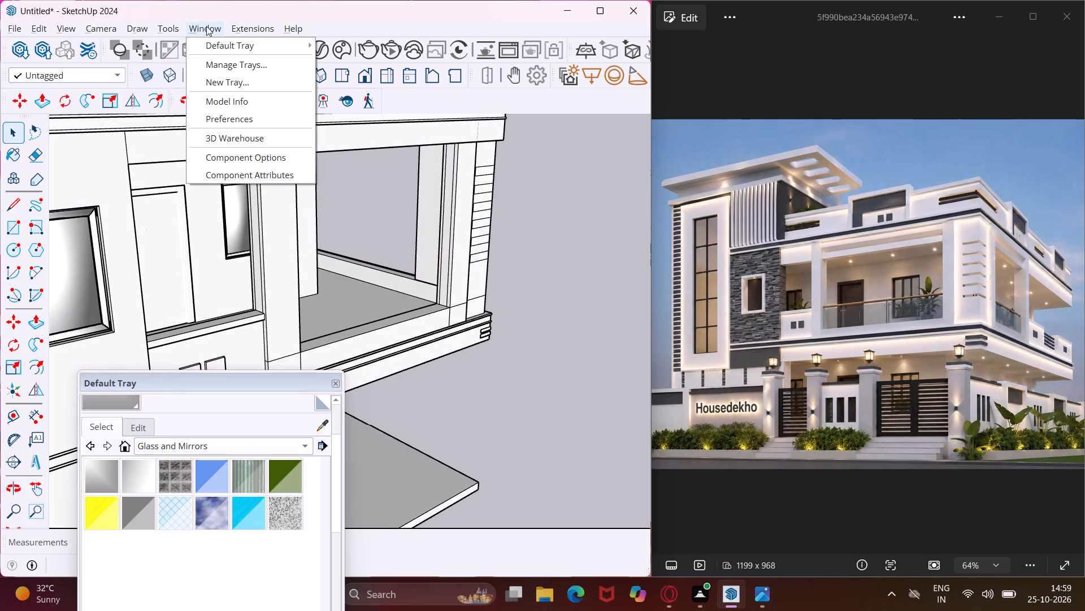
pyautogui.click(241, 137)
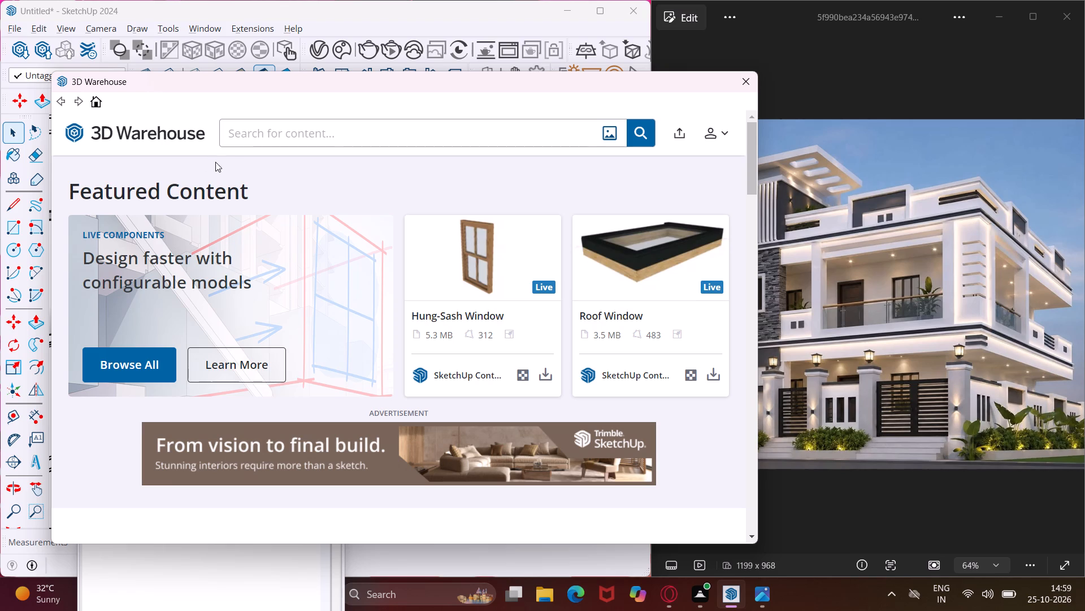
pyautogui.click(246, 140)
pyautogui.press('g')
pyautogui.write('lass')
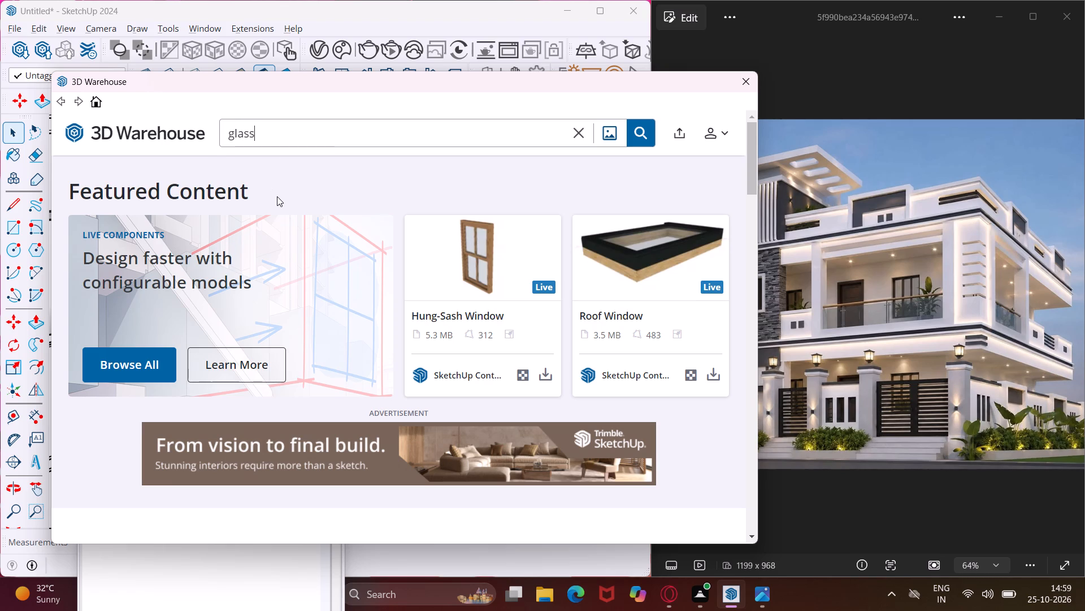
pyautogui.press('space')
pyautogui.write('realin')
pyautogui.press('g')
pyautogui.press('Return')
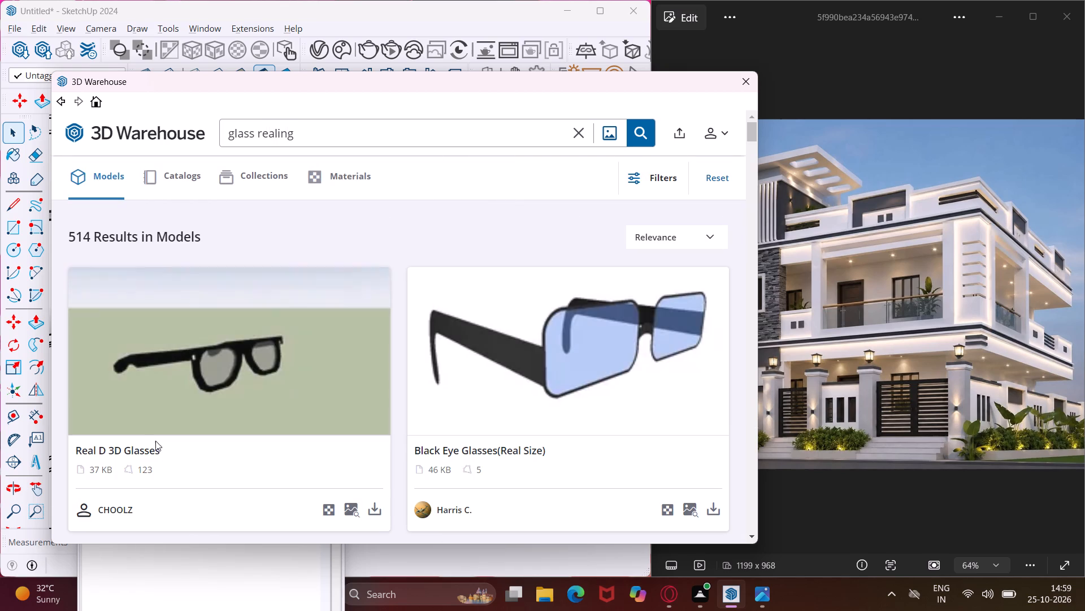
# Look through the model results for a glass railing suitable for the balcony.
pyautogui.scroll(-5, 202, 429)
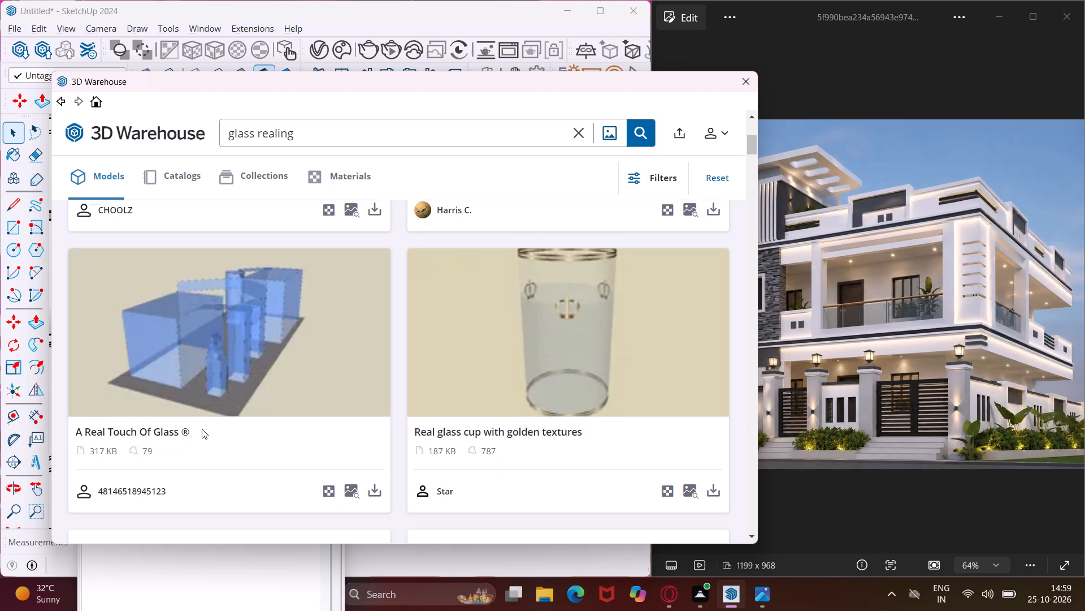
pyautogui.scroll(-6, 202, 429)
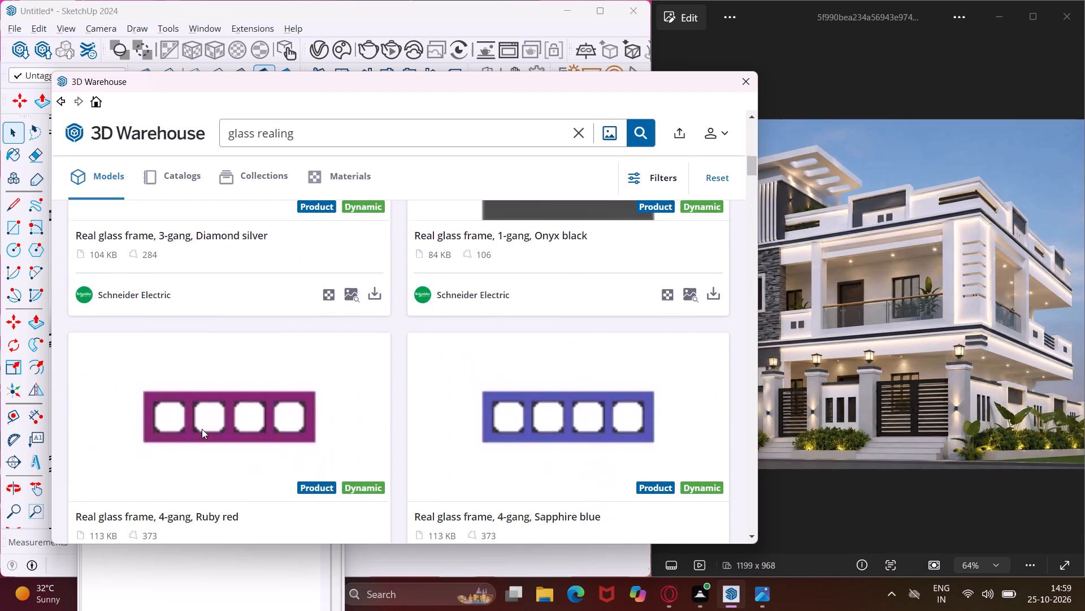
pyautogui.scroll(-7, 202, 429)
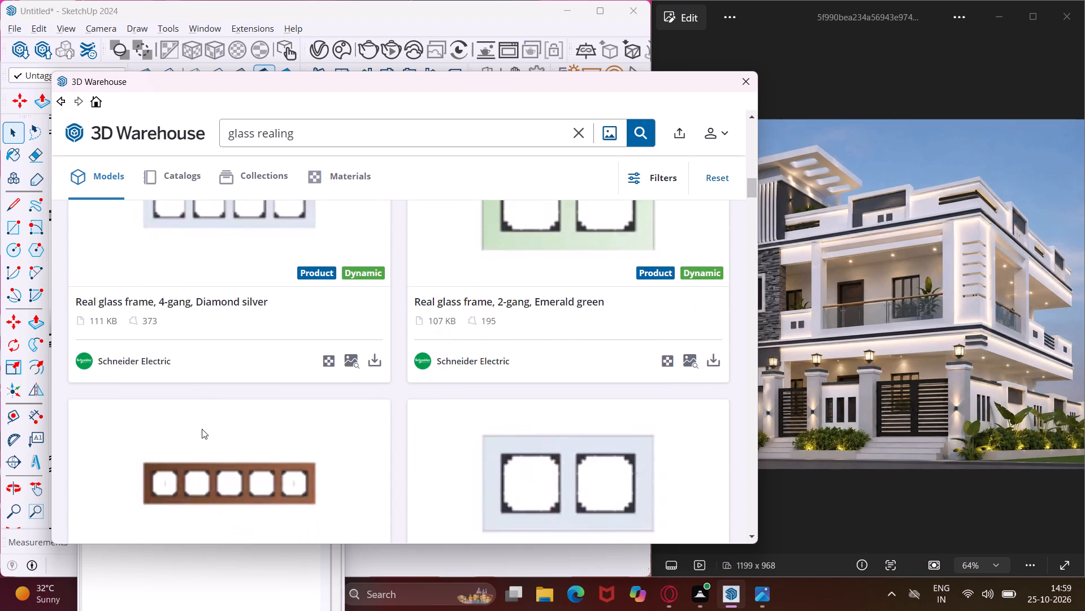
pyautogui.scroll(-13, 202, 429)
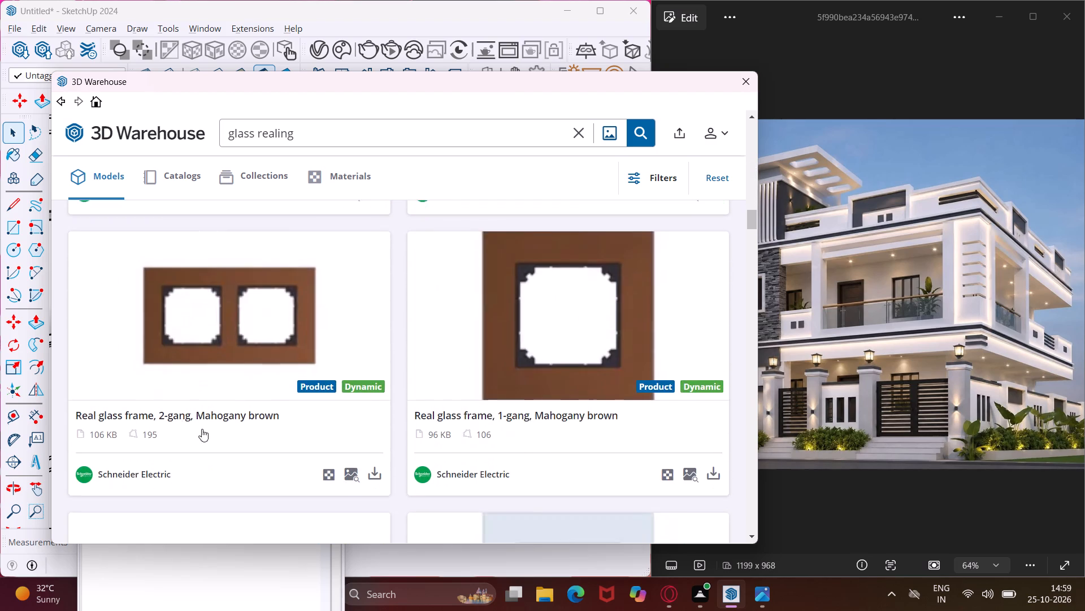
pyautogui.scroll(-11, 202, 429)
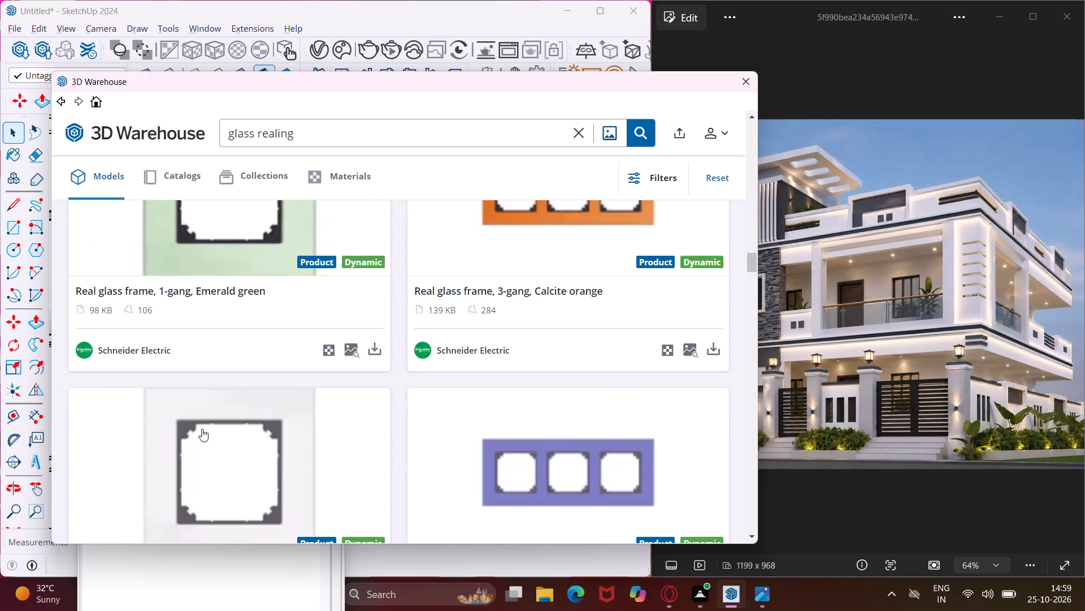
pyautogui.scroll(-15, 202, 429)
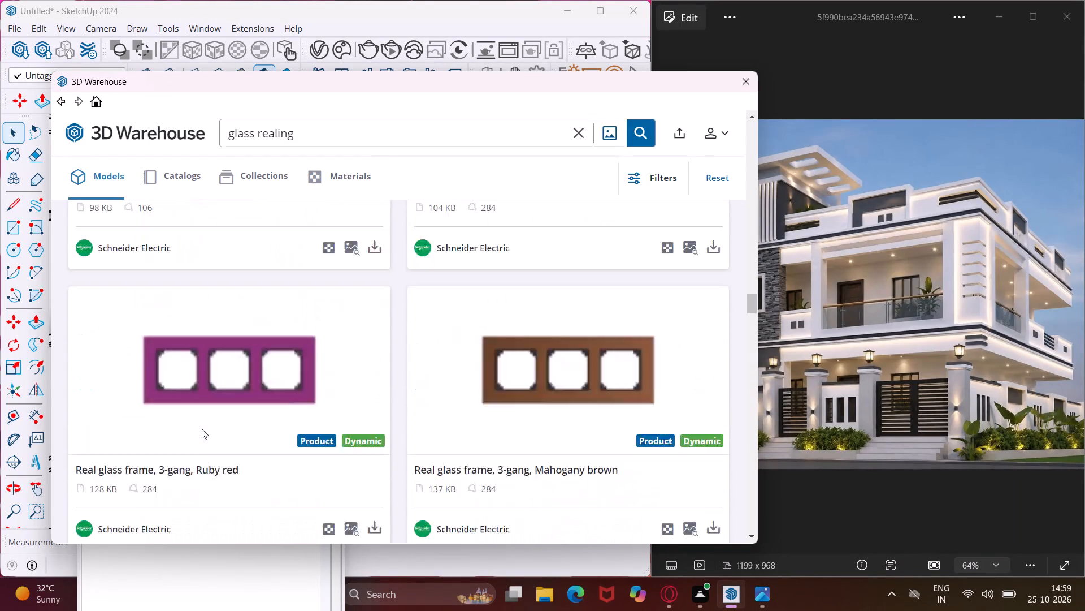
pyautogui.scroll(-5, 202, 429)
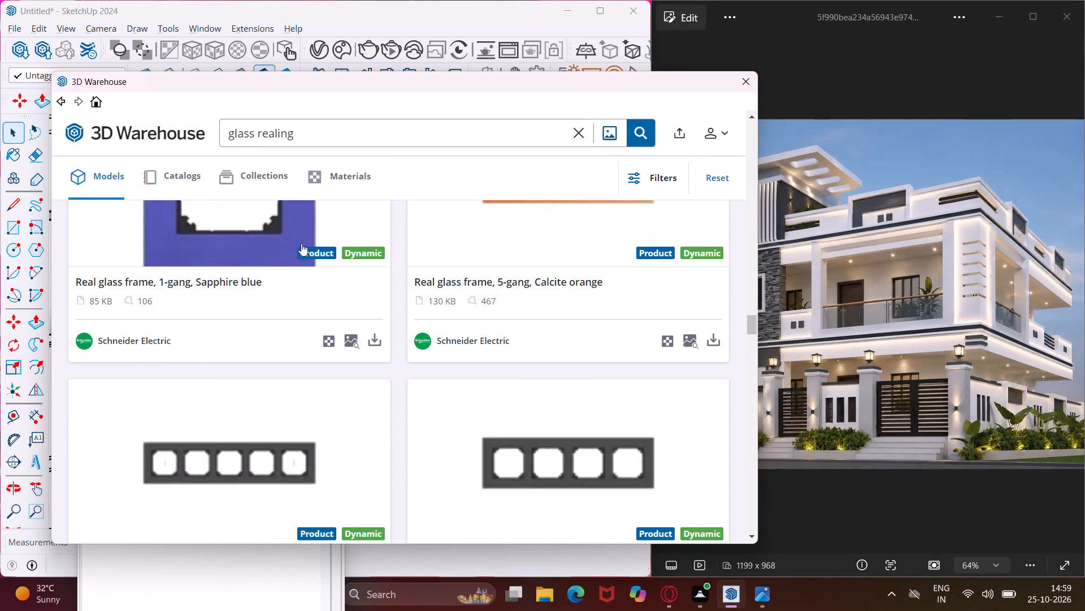
# Change the 3D Warehouse search to "glass ralling" and run it.
pyautogui.click(307, 128)
pyautogui.press('BackSpace')
pyautogui.press('BackSpace')
pyautogui.press('BackSpace')
pyautogui.press('BackSpace')
pyautogui.press('BackSpace')
pyautogui.press('BackSpace')
pyautogui.write('all')
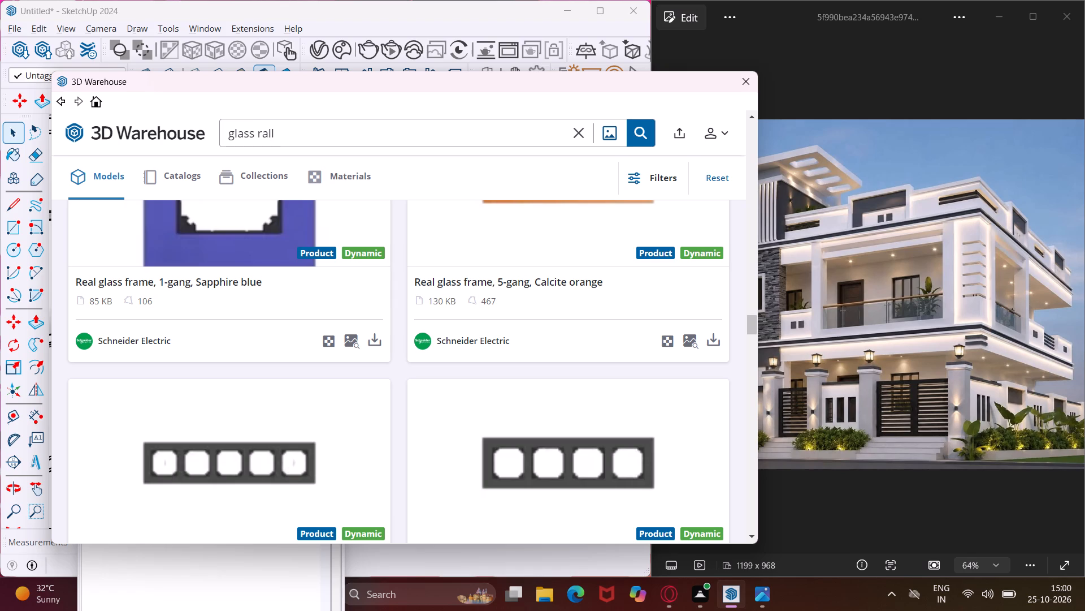
pyautogui.write('in')
pyautogui.press('g')
pyautogui.press('Return')
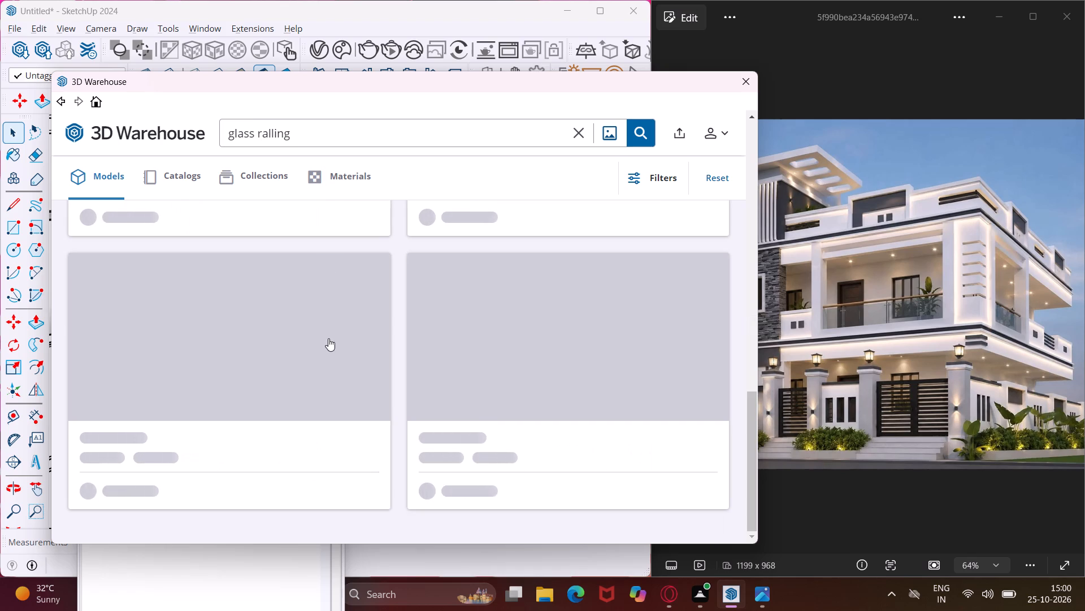
# Look through the "glass ralling" model results for a railing that suits the first-floor balcony.
pyautogui.scroll(5, 333, 350)
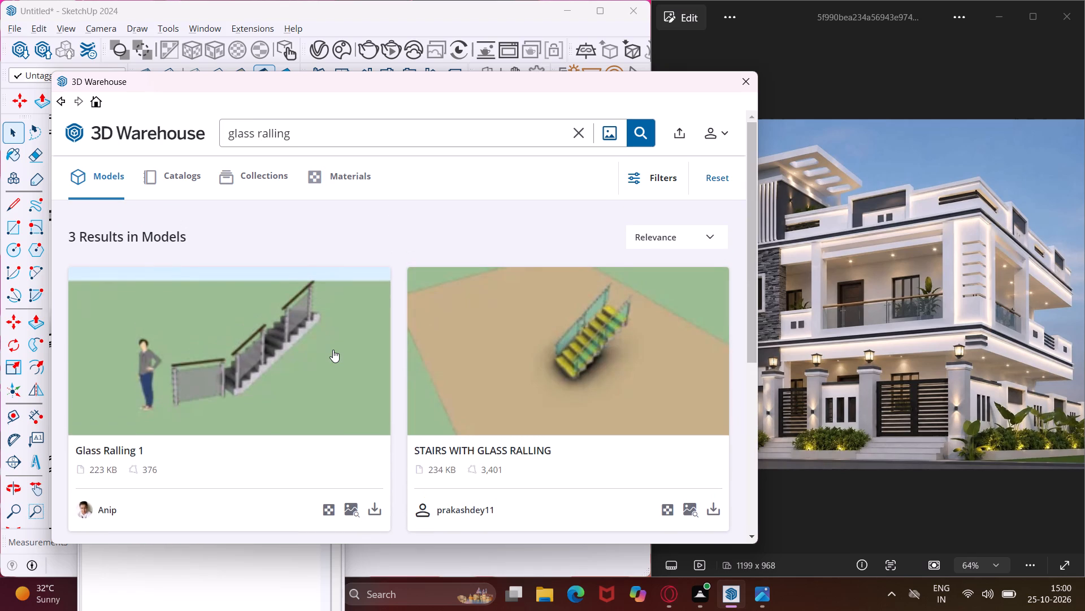
pyautogui.scroll(3, 333, 350)
pyautogui.scroll(-1, 333, 350)
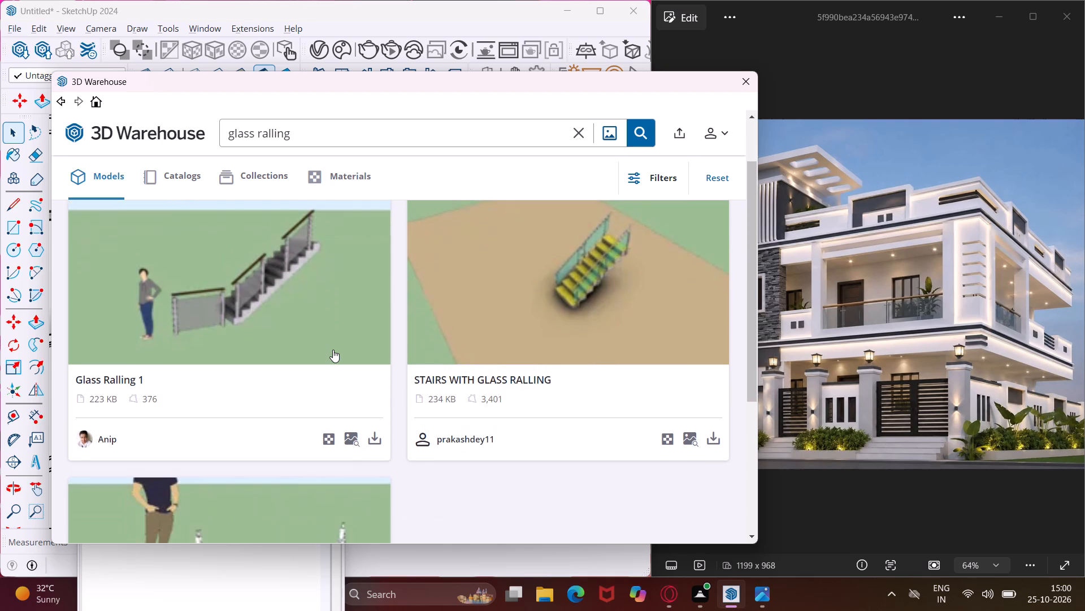
pyautogui.scroll(-1, 333, 350)
pyautogui.scroll(2, 333, 350)
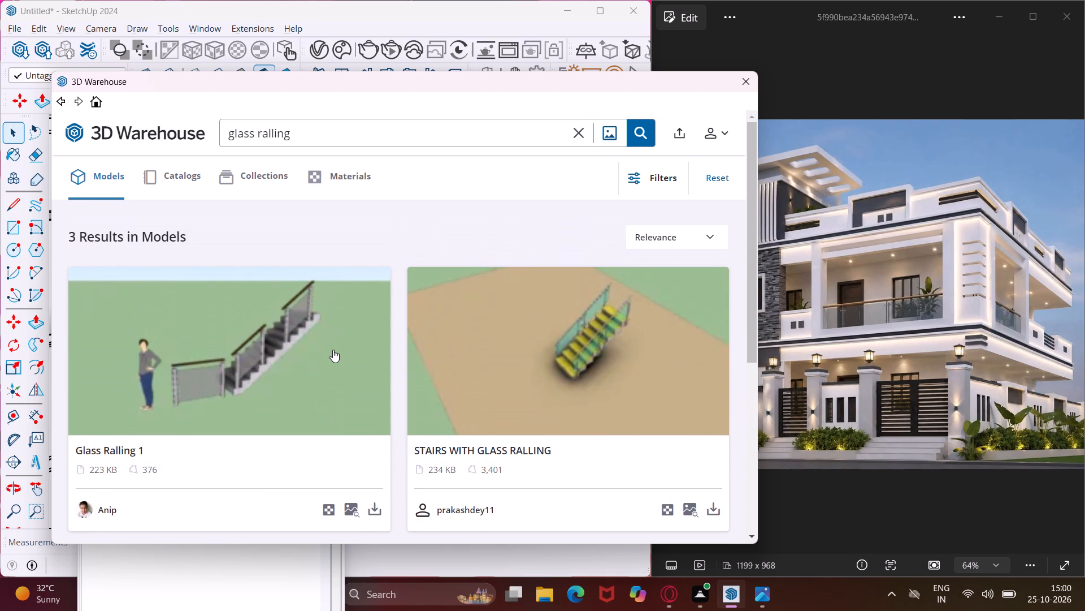
pyautogui.scroll(-2, 333, 350)
pyautogui.scroll(2, 333, 350)
# Download the "Glass Ralling 1" model into the scene and place it on the open ground beside the house.
pyautogui.click(375, 504)
pyautogui.click(362, 330)
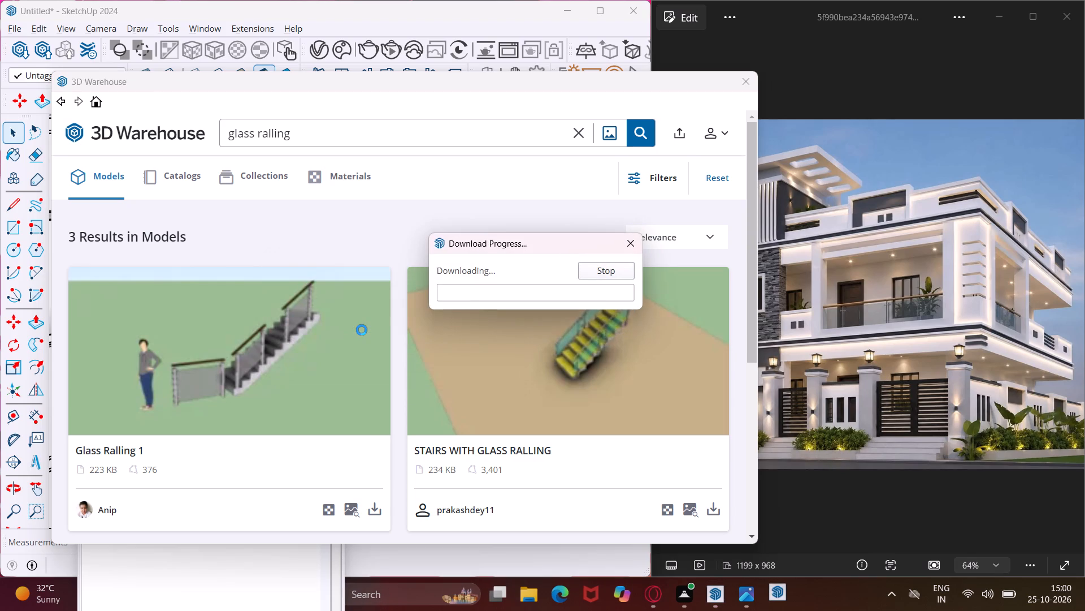
pyautogui.scroll(-1, 370, 337)
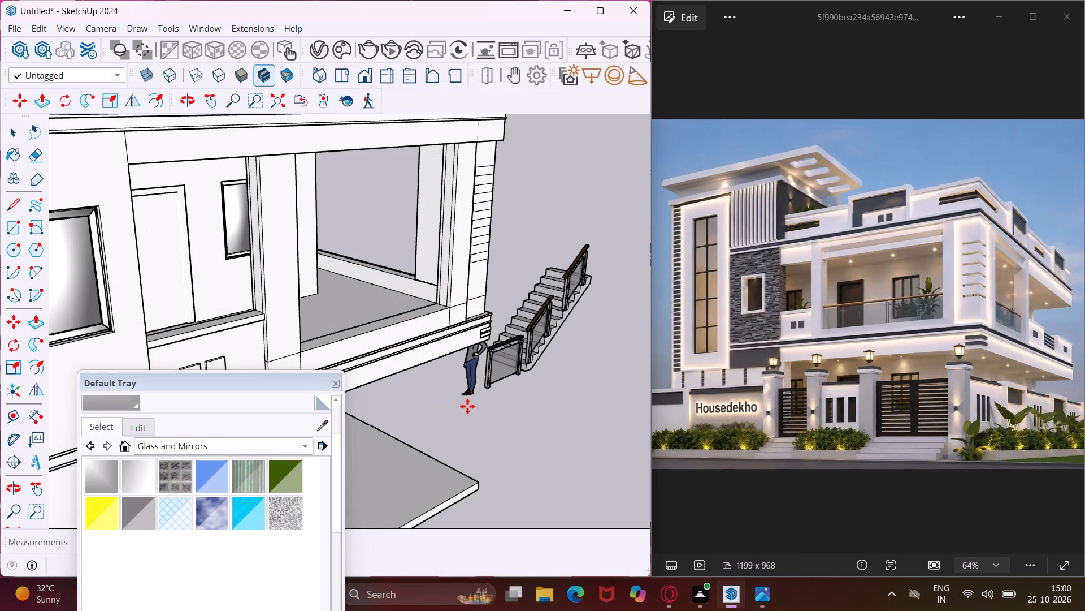
pyautogui.scroll(-2, 467, 406)
pyautogui.click(491, 402)
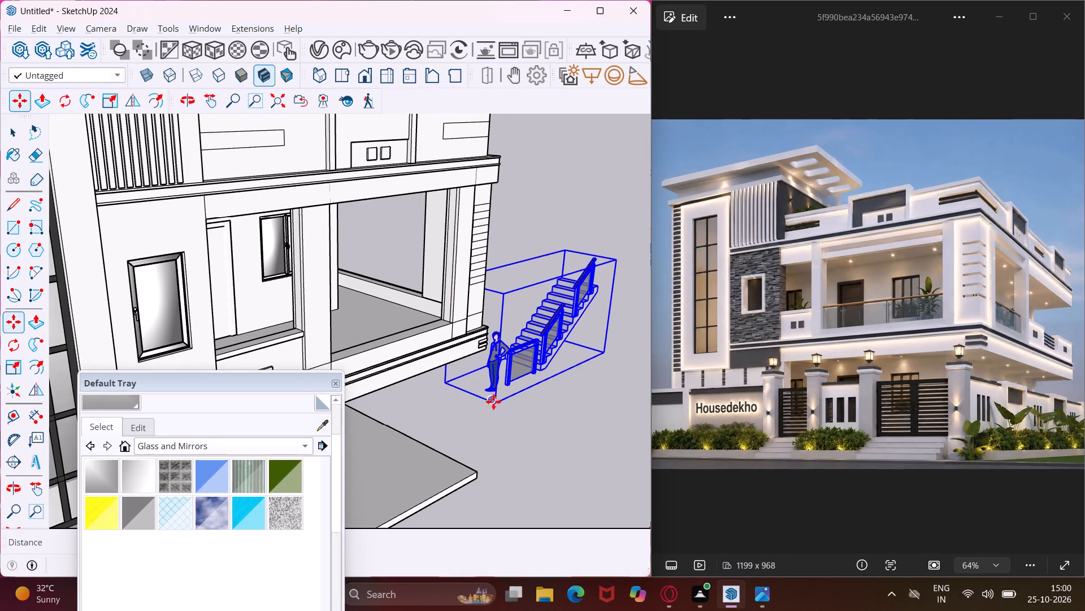
pyautogui.press('Escape')
pyautogui.press('space')
# Open the imported railing component for editing and delete the standing human figure inside it.
pyautogui.scroll(3, 515, 366)
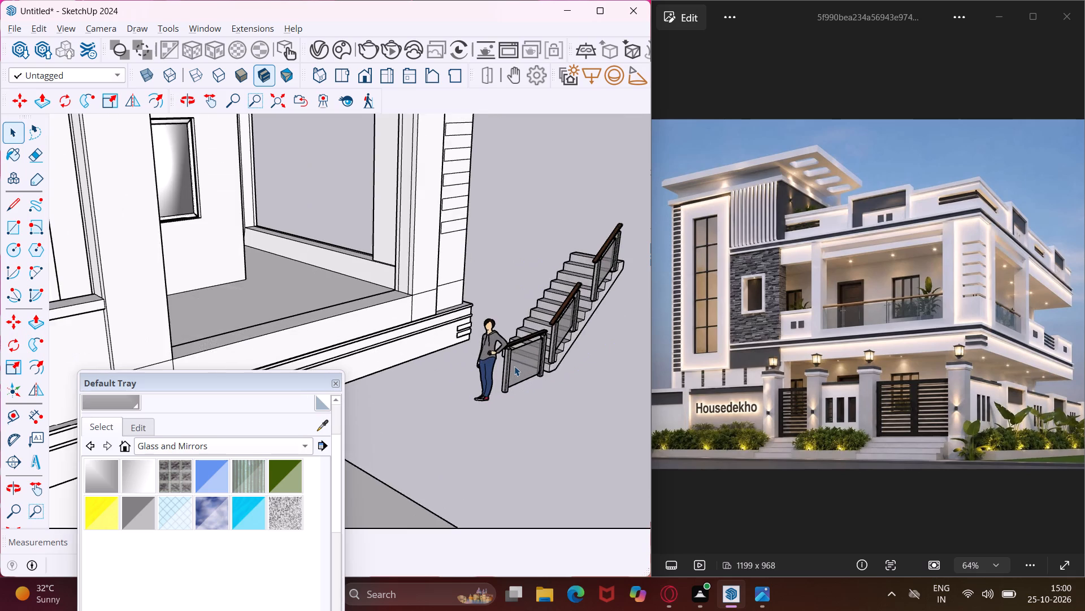
pyautogui.moveTo(514, 366); pyautogui.dragTo(323, 366, button='middle')
pyautogui.scroll(1, 323, 366)
pyautogui.scroll(-3, 316, 360)
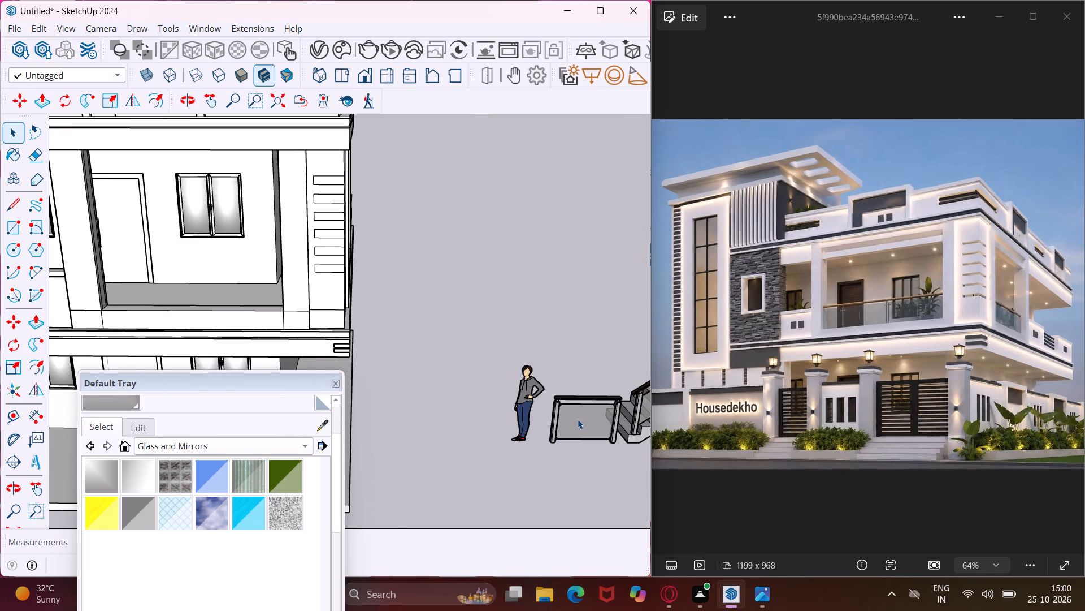
pyautogui.click(578, 420)
pyautogui.doubleClick(620, 427)
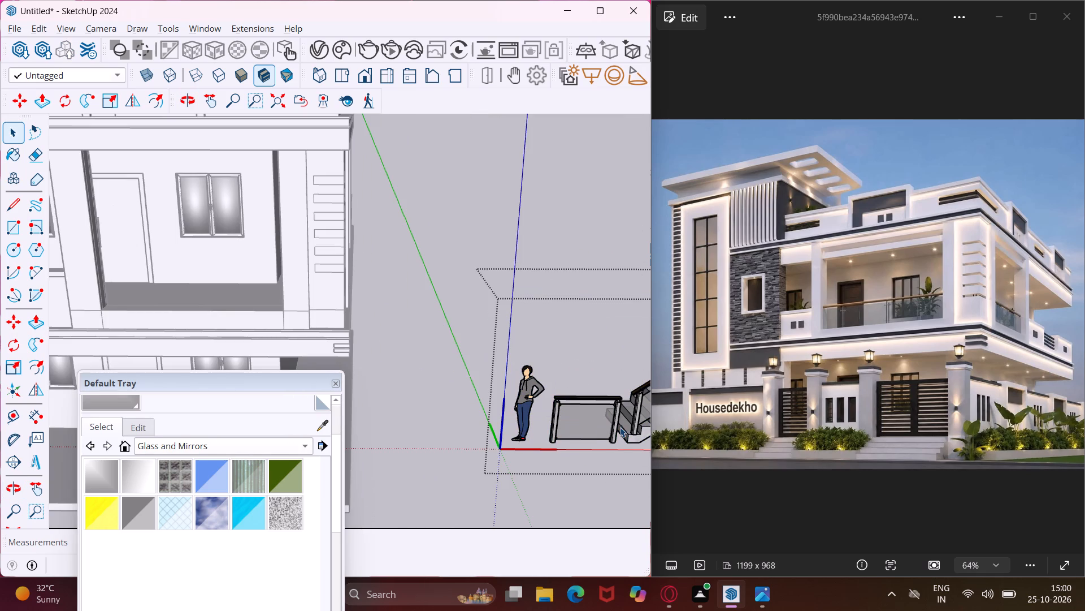
pyautogui.scroll(-1, 620, 427)
pyautogui.moveTo(619, 426); pyautogui.dragTo(518, 416, button='middle')
pyautogui.scroll(-3, 516, 411)
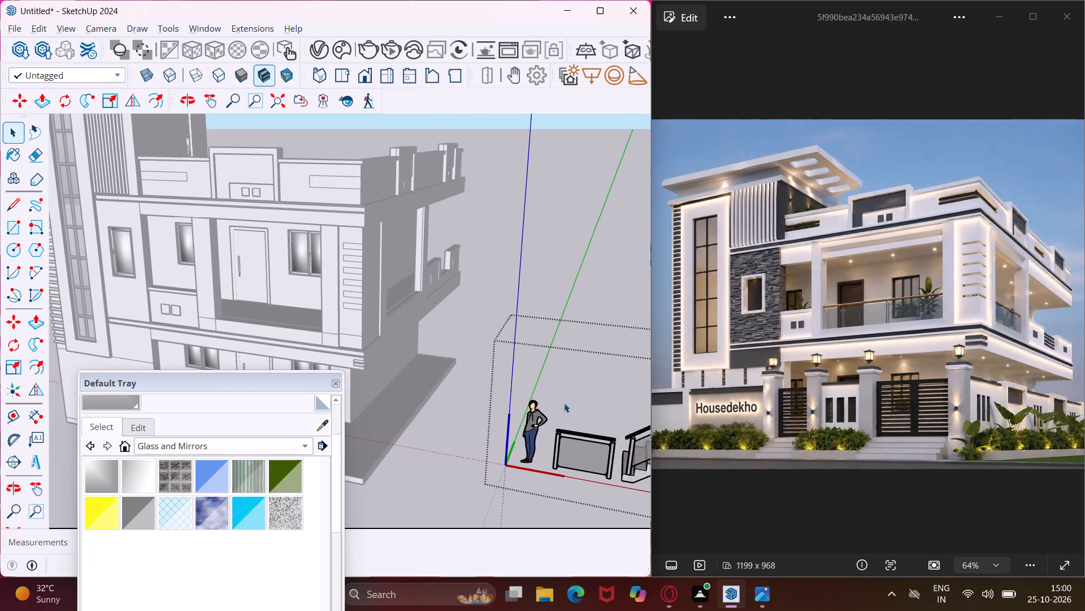
pyautogui.moveTo(552, 393); pyautogui.dragTo(519, 457)
pyautogui.press('Delete')
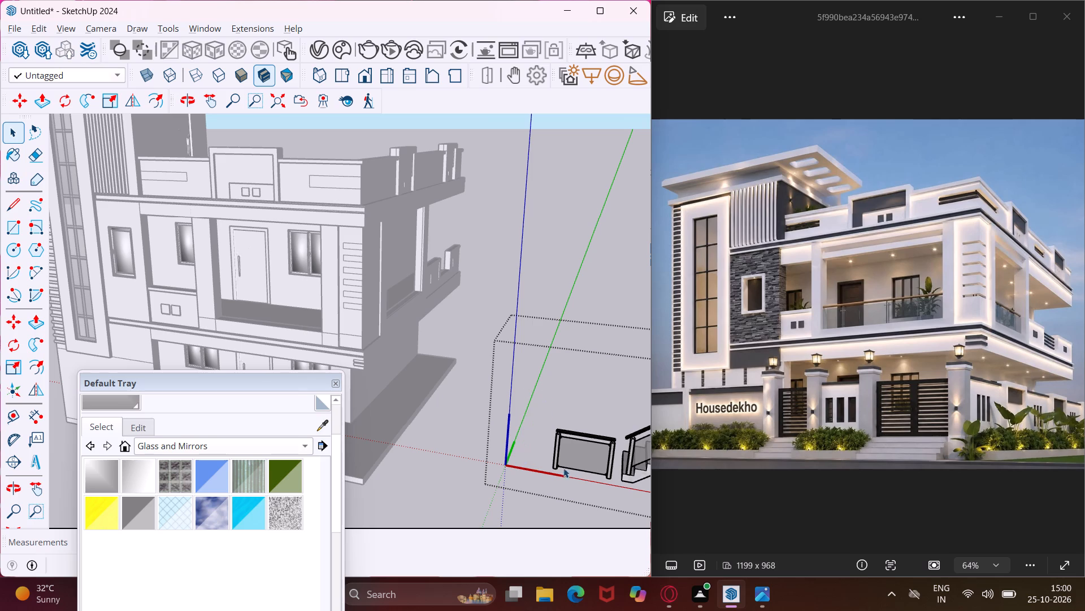
# Move the flat glass railing panel by its bottom outer corner to the bottom corner of the first-floor balcony's front opening, beside the striped pillar.
pyautogui.moveTo(582, 471); pyautogui.dragTo(620, 462, button='middle')
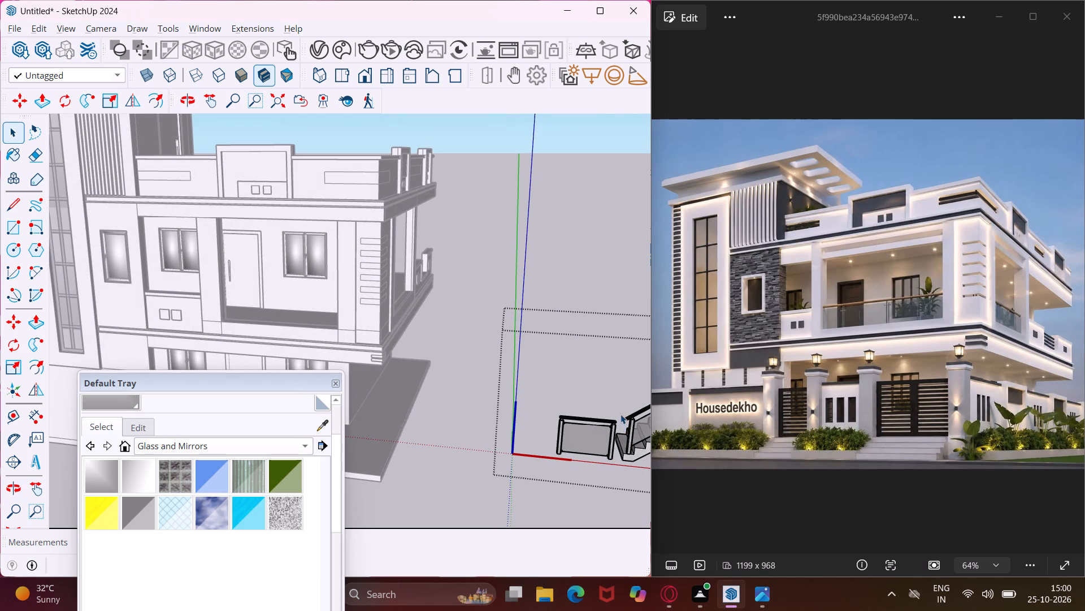
pyautogui.moveTo(620, 414); pyautogui.dragTo(550, 455)
pyautogui.moveTo(550, 455); pyautogui.dragTo(545, 462)
pyautogui.moveTo(545, 462); pyautogui.dragTo(545, 463)
pyautogui.moveTo(604, 449); pyautogui.dragTo(485, 439, button='middle')
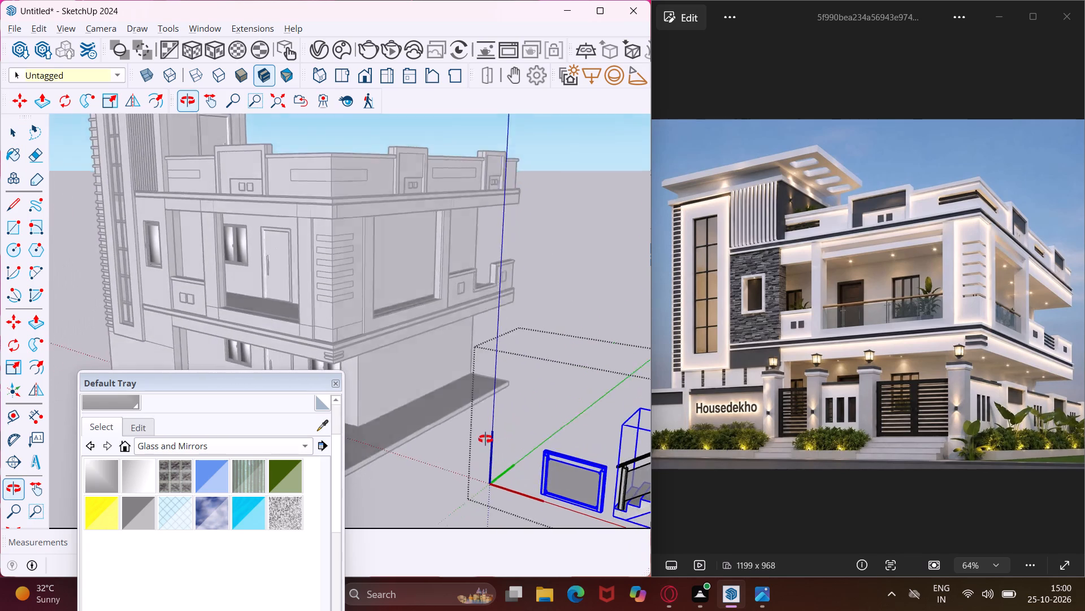
pyautogui.moveTo(485, 439); pyautogui.dragTo(475, 421, button='middle')
pyautogui.scroll(3, 601, 500)
pyautogui.moveTo(599, 500); pyautogui.dragTo(599, 484, button='middle')
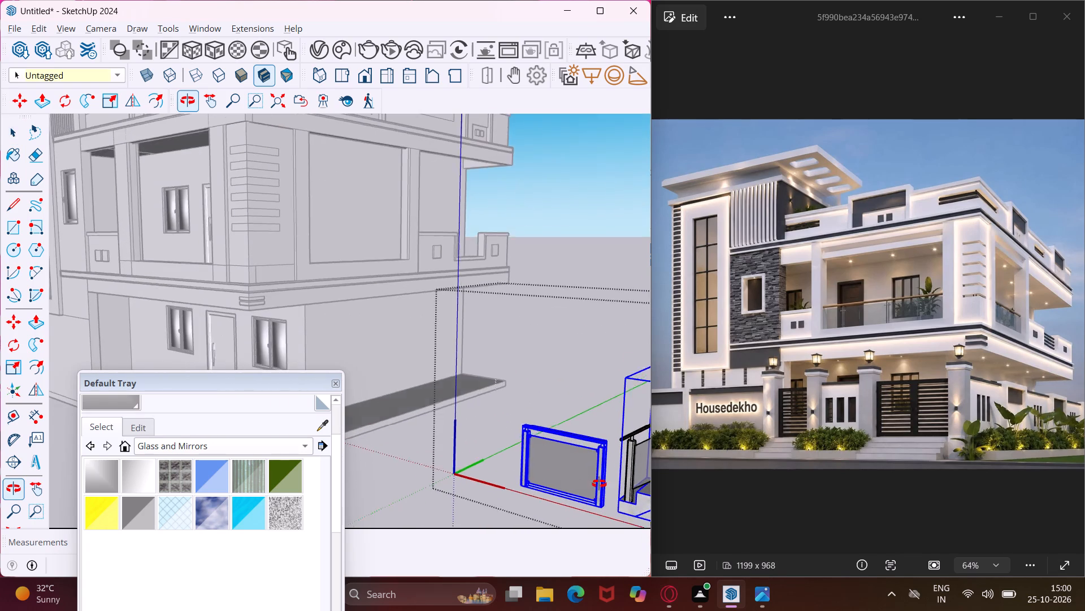
pyautogui.moveTo(599, 484); pyautogui.dragTo(605, 439, button='middle')
pyautogui.moveTo(615, 438); pyautogui.dragTo(622, 450, button='middle')
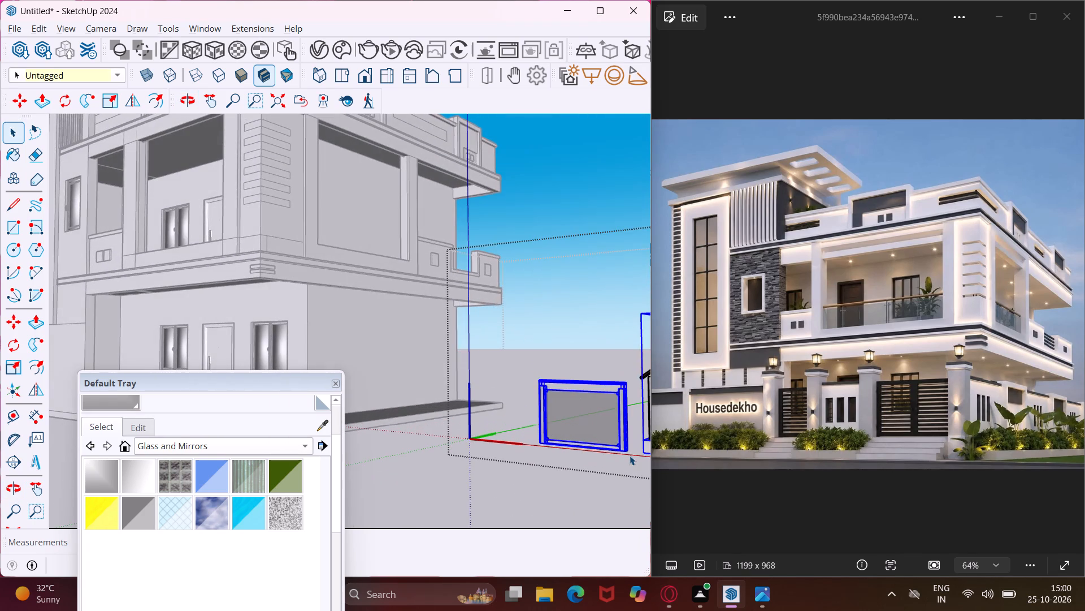
pyautogui.scroll(7, 630, 455)
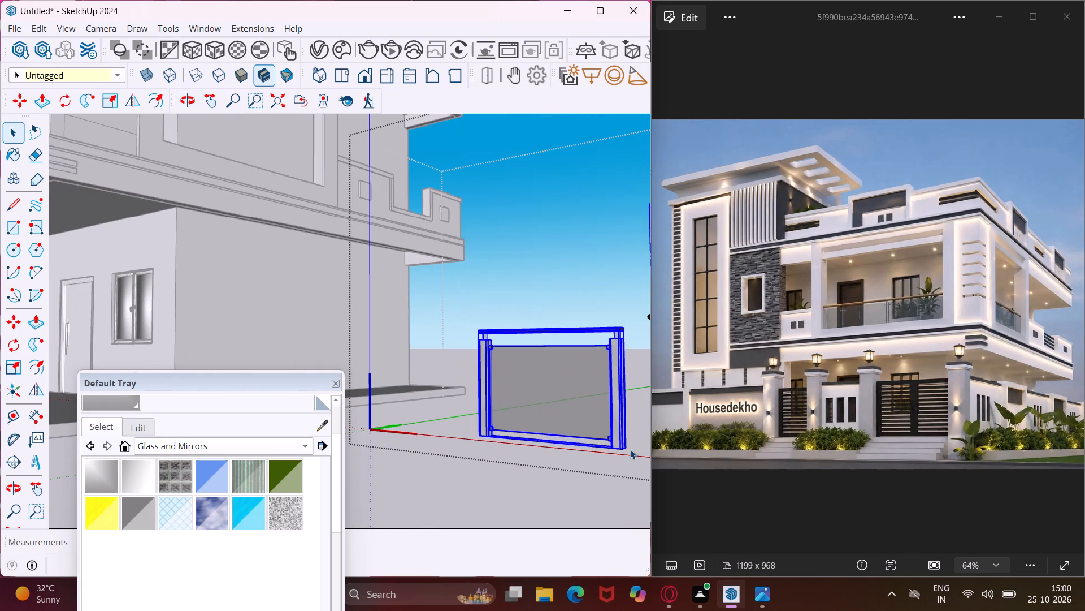
pyautogui.click(639, 431)
pyautogui.moveTo(634, 308); pyautogui.dragTo(427, 486)
pyautogui.scroll(-5, 502, 454)
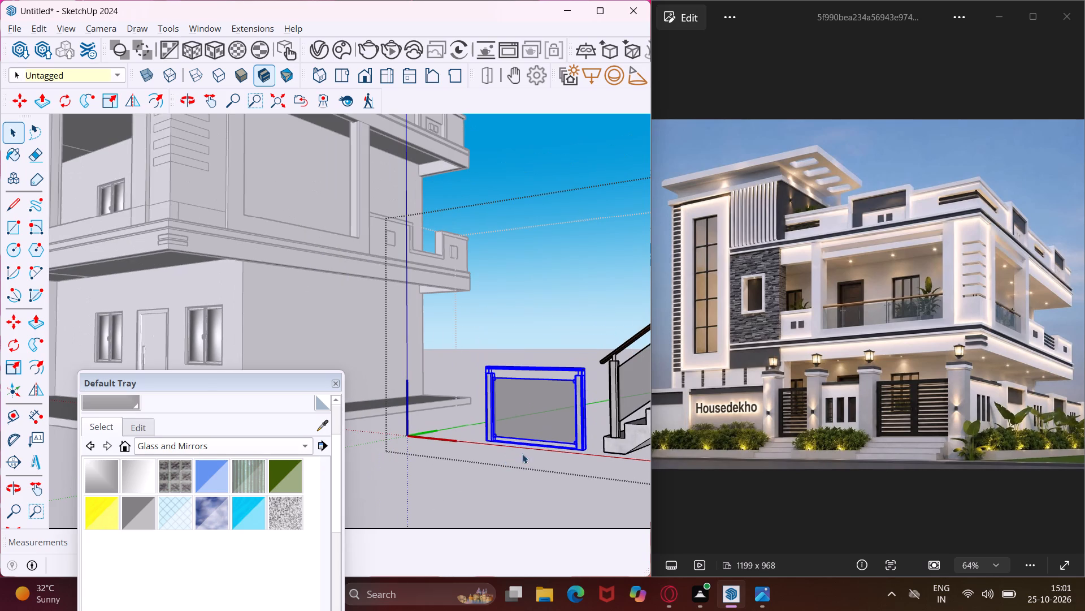
pyautogui.press('m')
pyautogui.scroll(5, 594, 453)
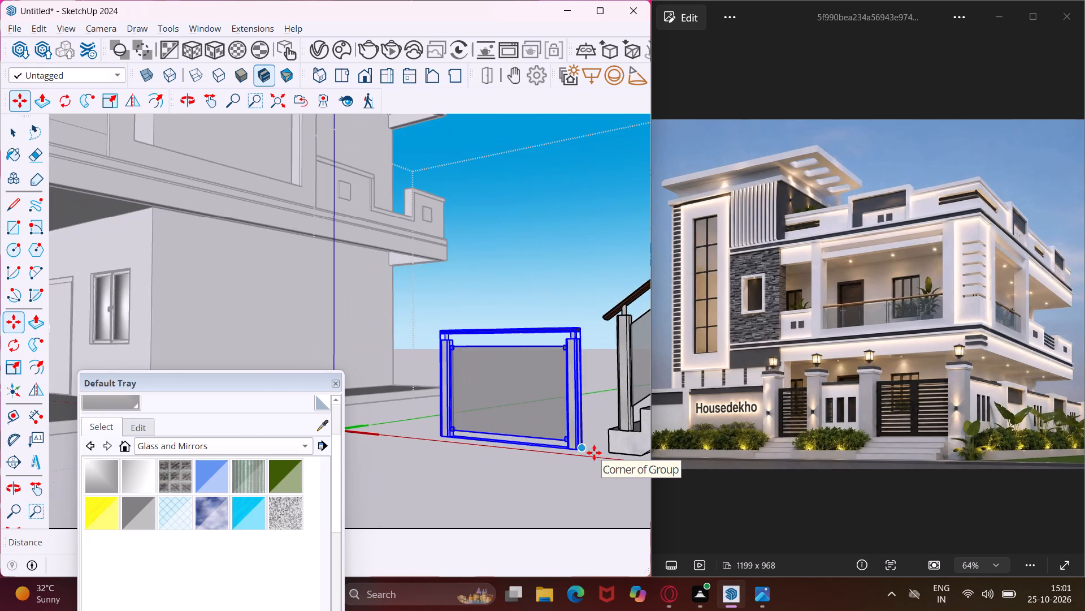
pyautogui.scroll(10, 594, 453)
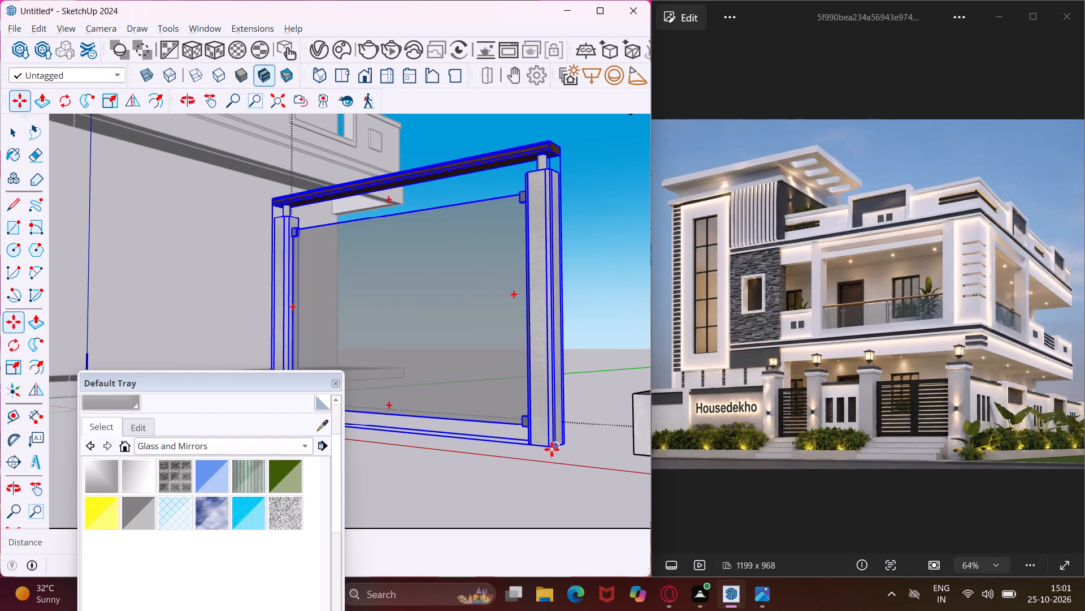
pyautogui.click(558, 446)
pyautogui.scroll(-11, 536, 446)
pyautogui.scroll(-10, 536, 446)
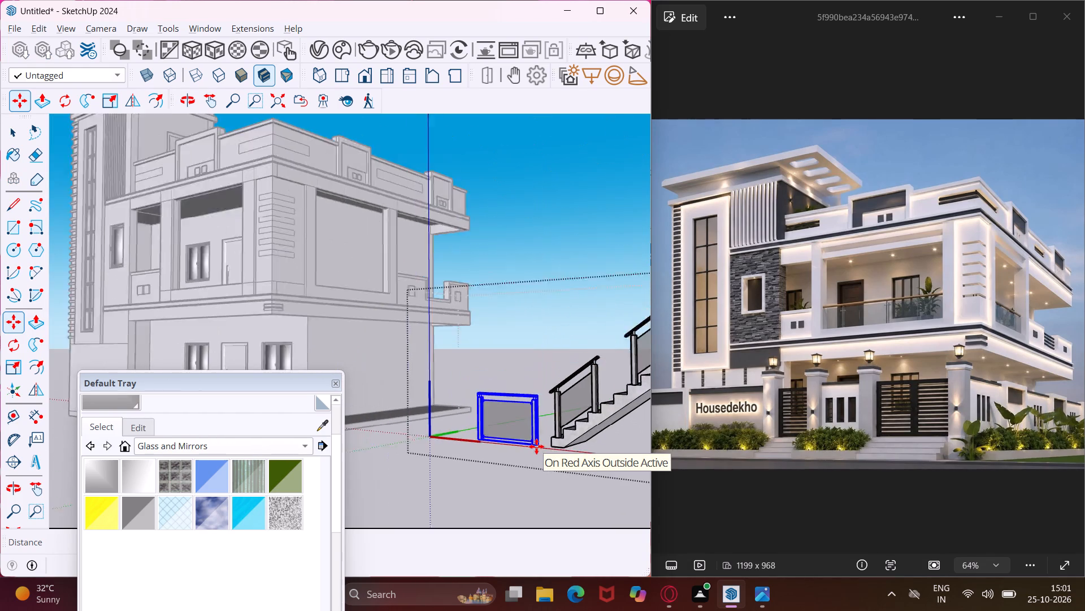
pyautogui.scroll(-1, 536, 446)
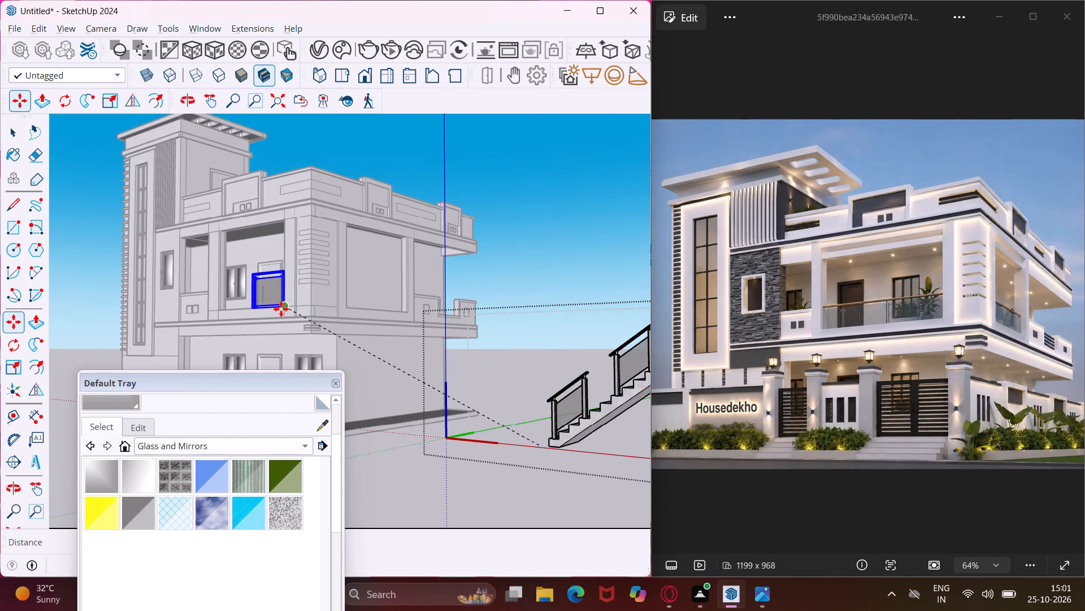
pyautogui.scroll(5, 276, 309)
pyautogui.moveTo(276, 309); pyautogui.dragTo(471, 342, button='middle')
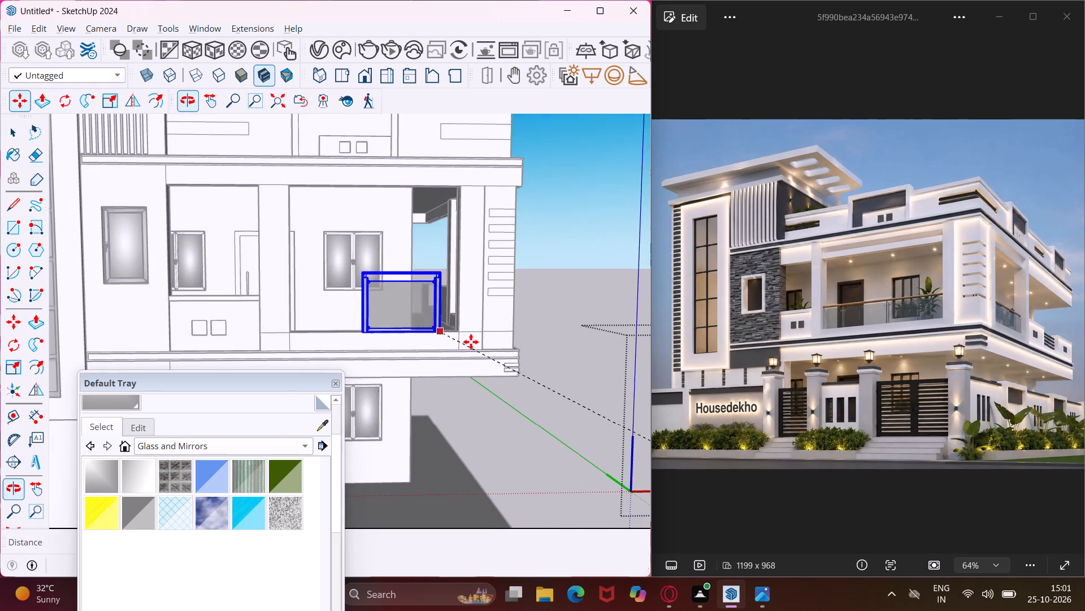
pyautogui.scroll(7, 461, 332)
pyautogui.moveTo(452, 332); pyautogui.dragTo(505, 367, button='middle')
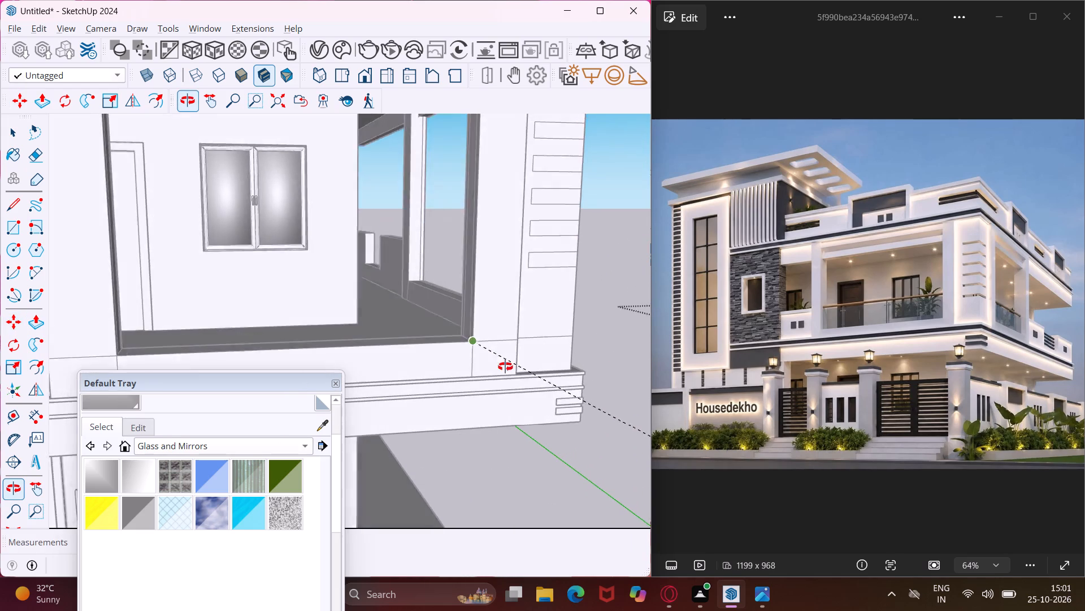
pyautogui.moveTo(505, 367); pyautogui.dragTo(506, 367, button='middle')
pyautogui.scroll(9, 470, 341)
pyautogui.click(475, 343)
# Delete the leftover staircase and its sloped railings from the imported railing component.
pyautogui.scroll(-4, 475, 343)
pyautogui.scroll(-1, 418, 346)
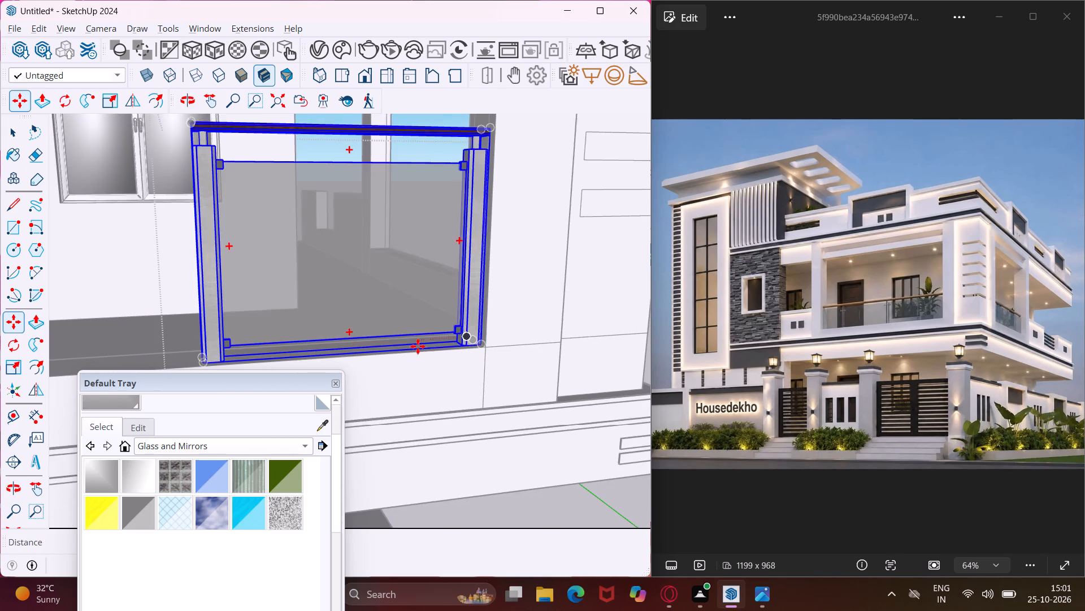
pyautogui.scroll(-9, 418, 346)
pyautogui.scroll(-5, 368, 345)
pyautogui.scroll(-2, 301, 320)
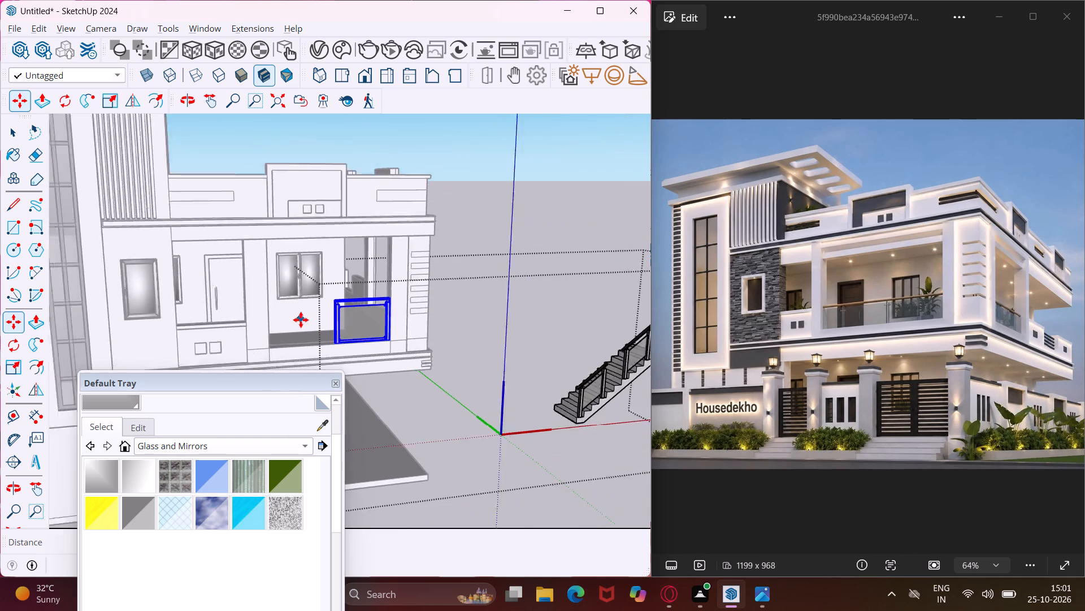
pyautogui.scroll(-3, 301, 320)
pyautogui.press('Escape')
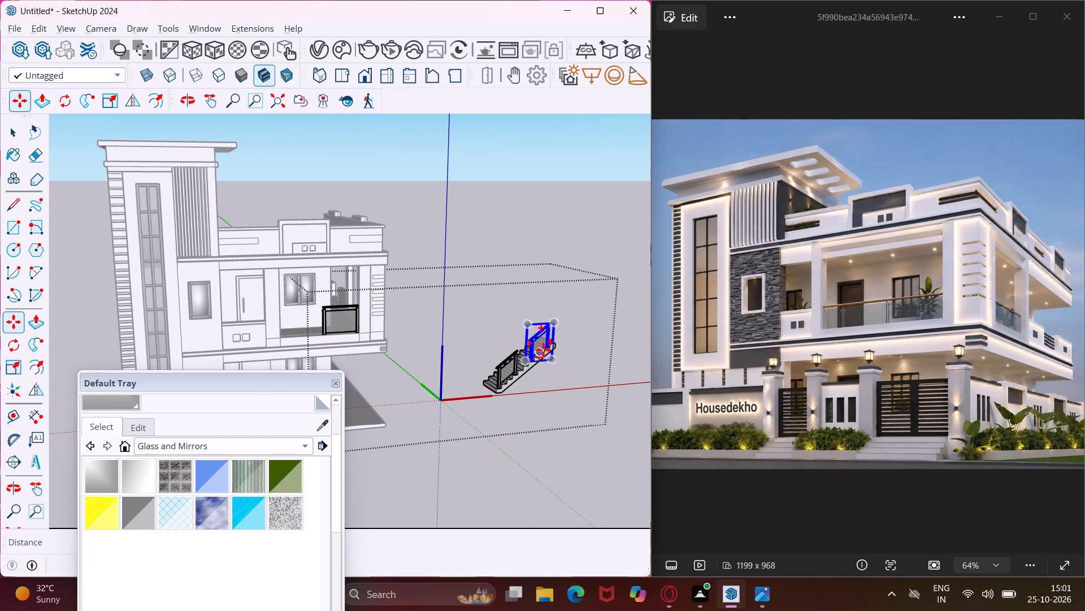
pyautogui.moveTo(574, 308); pyautogui.dragTo(562, 333)
pyautogui.press('Escape')
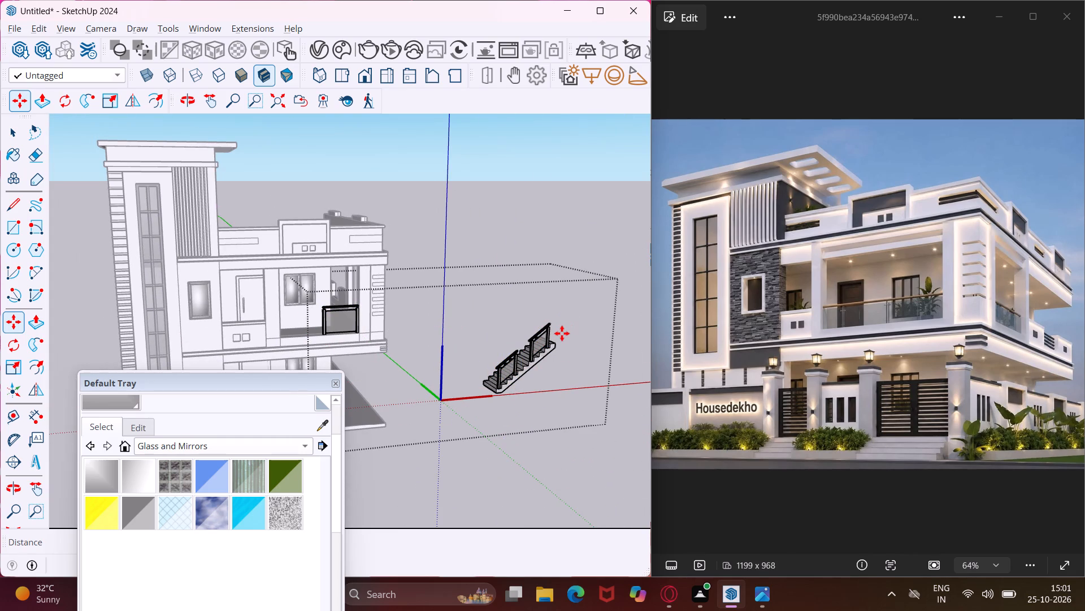
pyautogui.press('space')
pyautogui.moveTo(566, 313); pyautogui.dragTo(476, 406)
pyautogui.press('Delete')
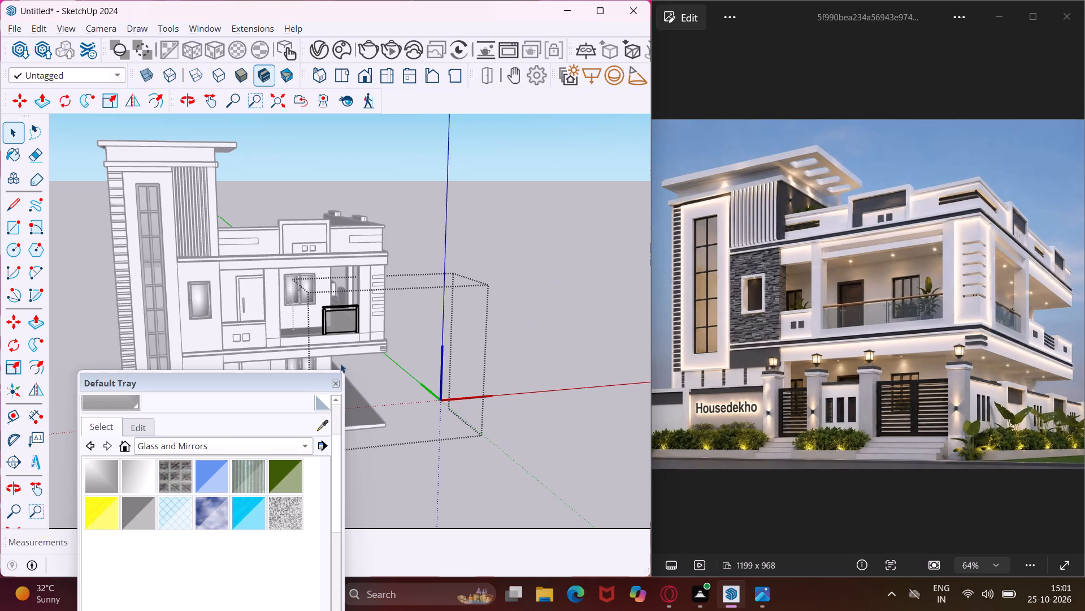
# Scale the glass railing panel lengthwise to the opposite pillar so it spans the first-floor balcony's front opening.
pyautogui.scroll(7, 344, 332)
pyautogui.click(342, 317)
pyautogui.scroll(5, 342, 317)
pyautogui.click(342, 317)
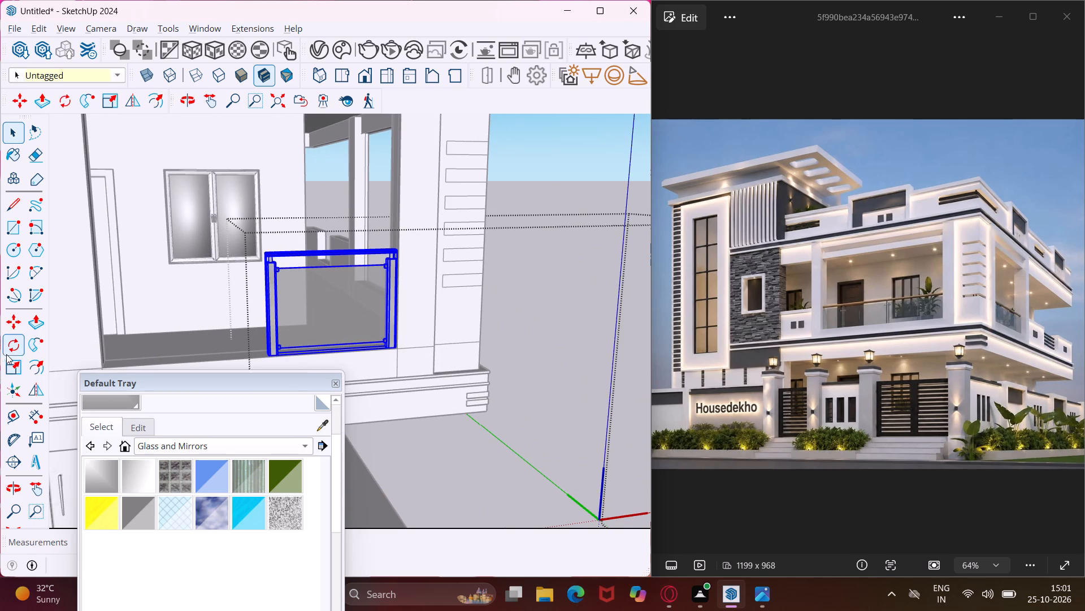
pyautogui.click(14, 368)
pyautogui.moveTo(272, 304); pyautogui.dragTo(283, 302, button='middle')
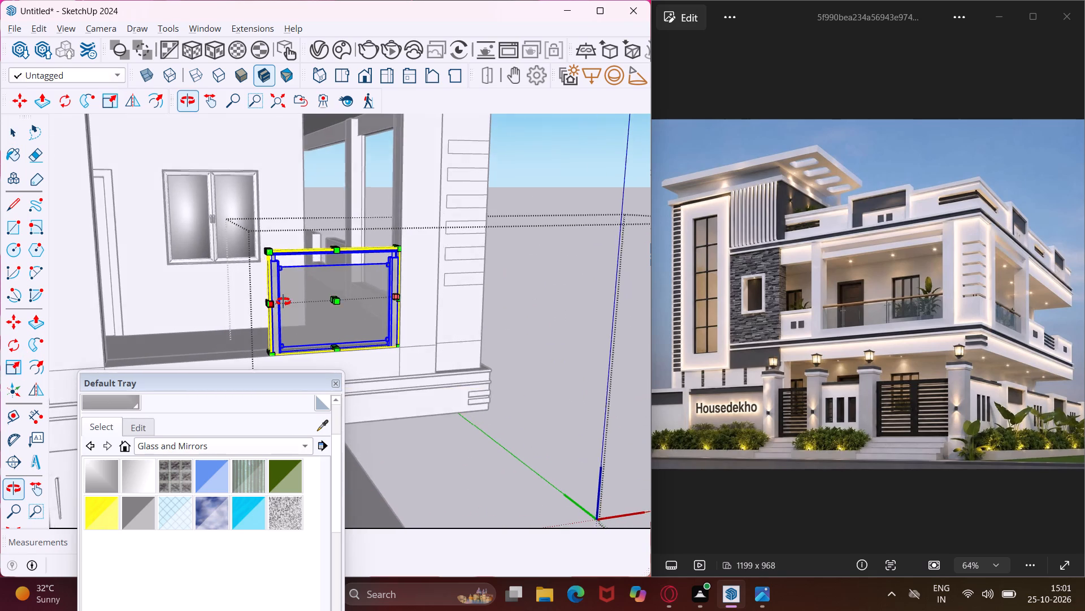
pyautogui.moveTo(283, 302); pyautogui.dragTo(457, 274, button='middle')
pyautogui.scroll(3, 402, 283)
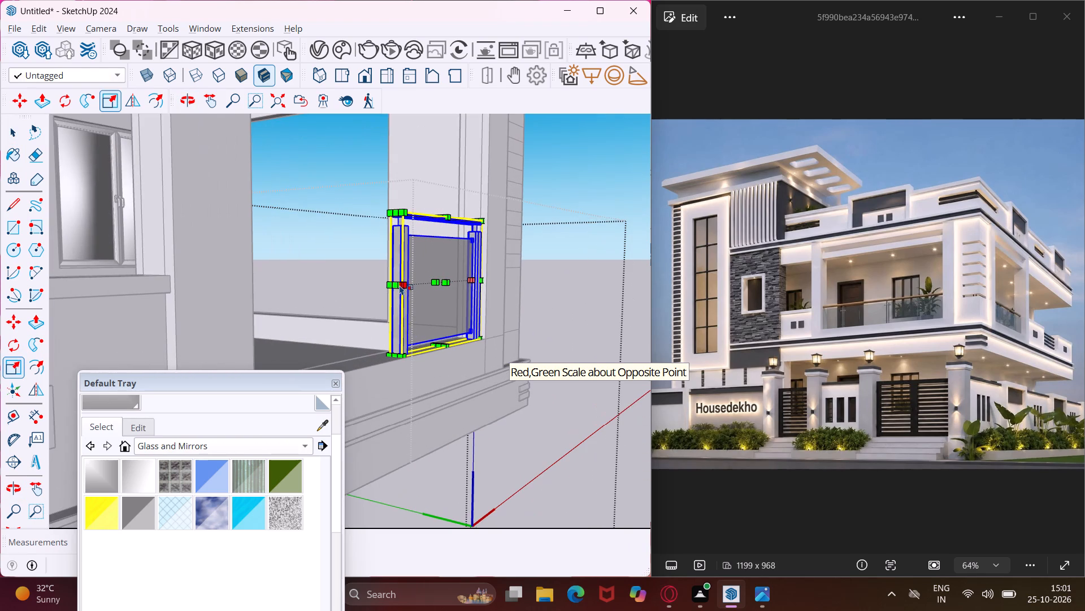
pyautogui.click(395, 285)
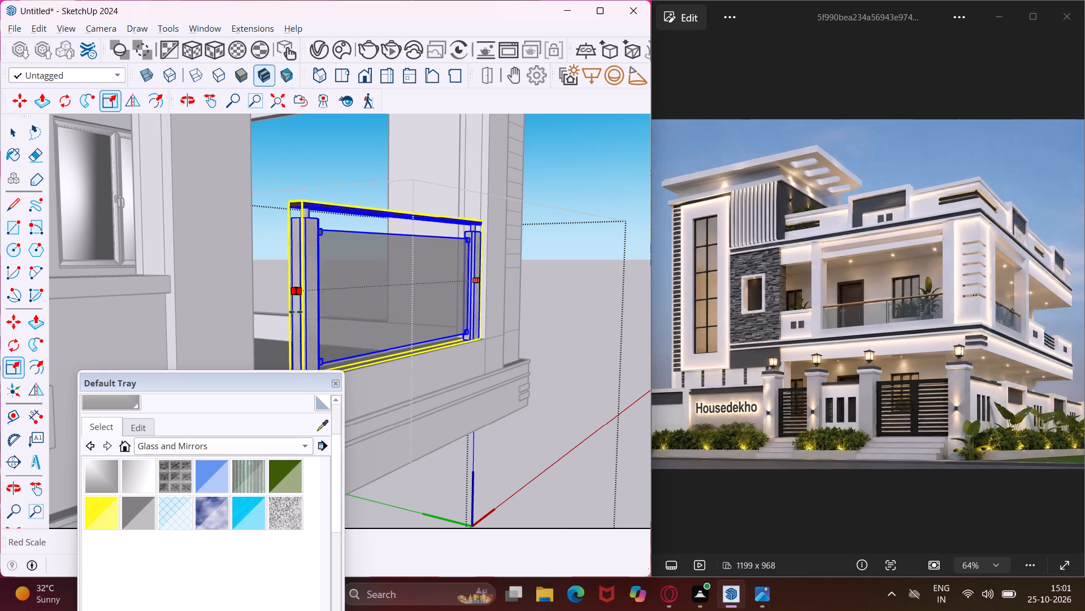
pyautogui.scroll(-3, 288, 312)
pyautogui.click(261, 320)
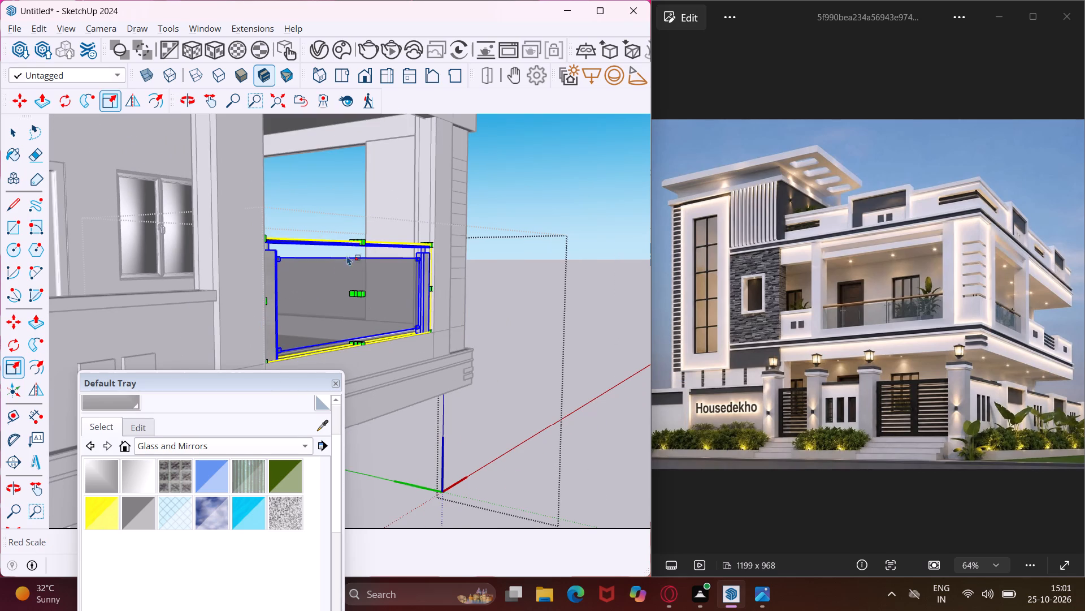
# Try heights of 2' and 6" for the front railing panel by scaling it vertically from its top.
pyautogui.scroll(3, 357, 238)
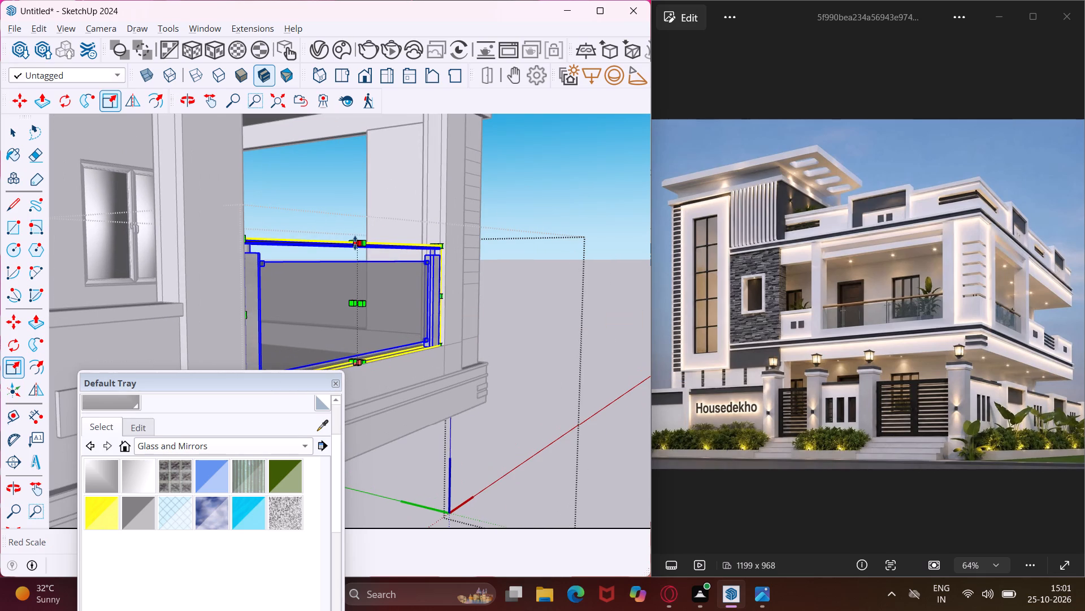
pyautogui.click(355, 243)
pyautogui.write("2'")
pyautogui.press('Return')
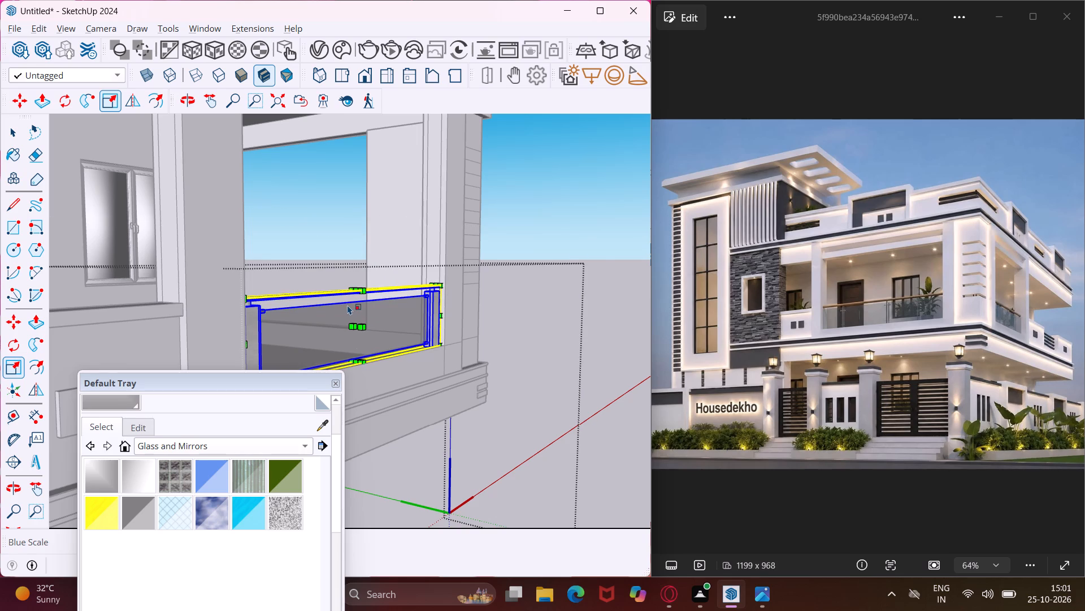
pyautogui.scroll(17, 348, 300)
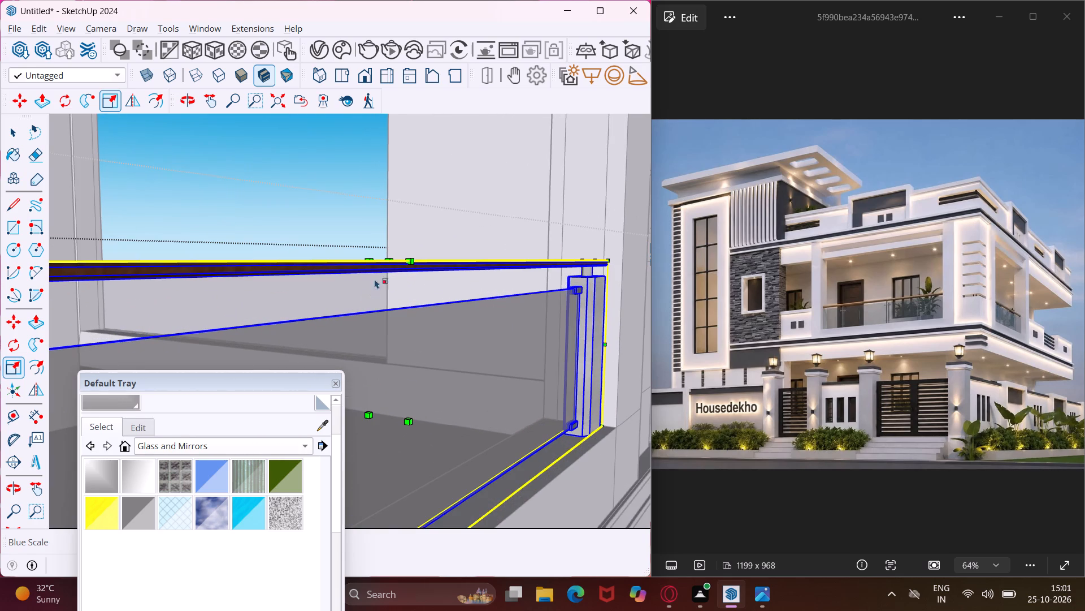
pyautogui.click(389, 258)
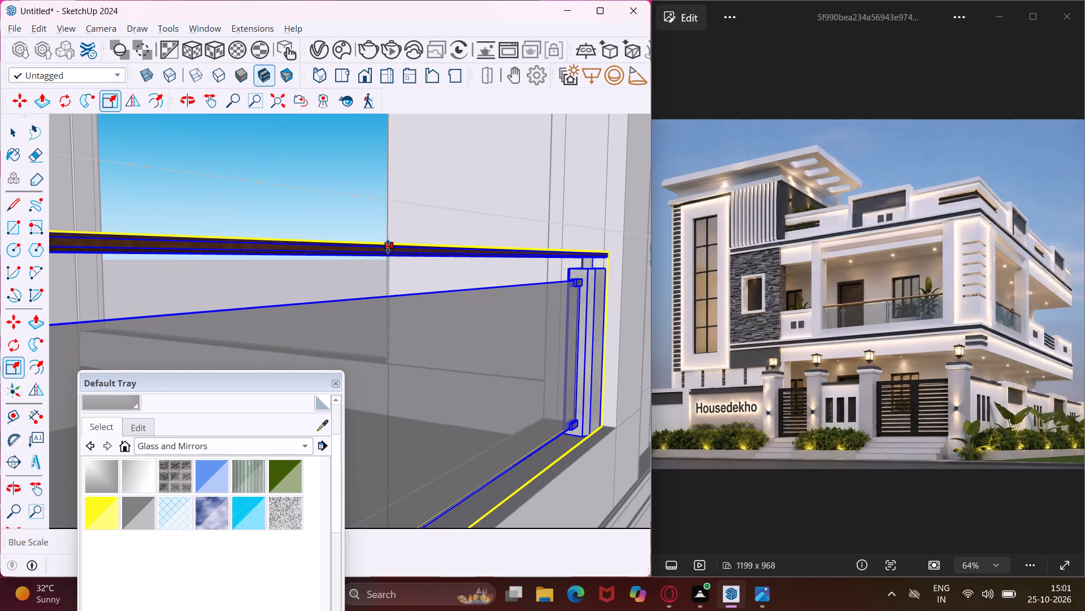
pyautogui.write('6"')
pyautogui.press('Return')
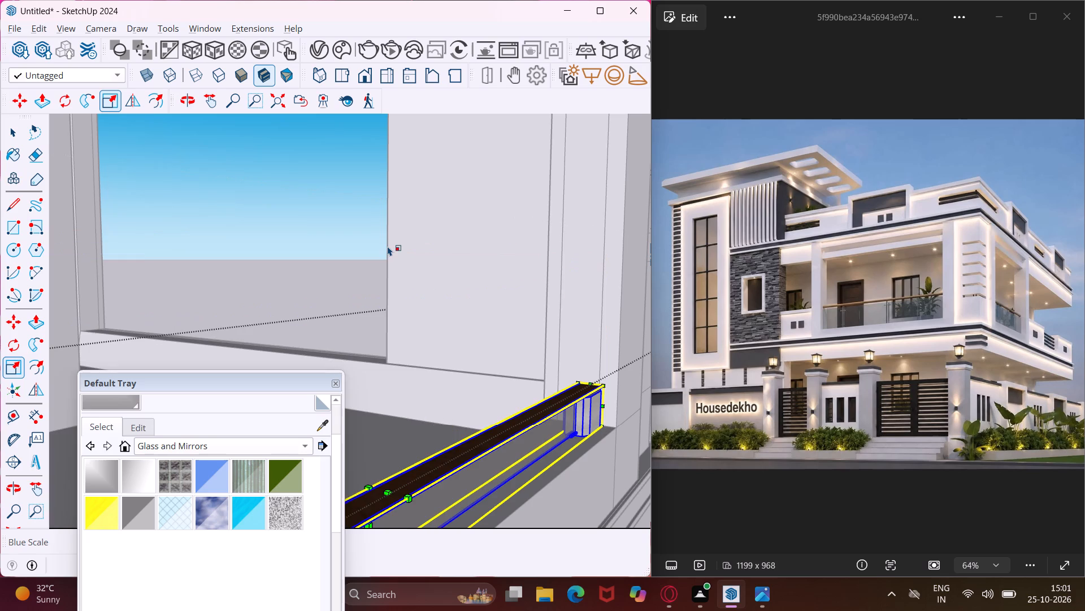
# Scale the front glass railing panel vertically to a height of 2'6".
pyautogui.click(387, 491)
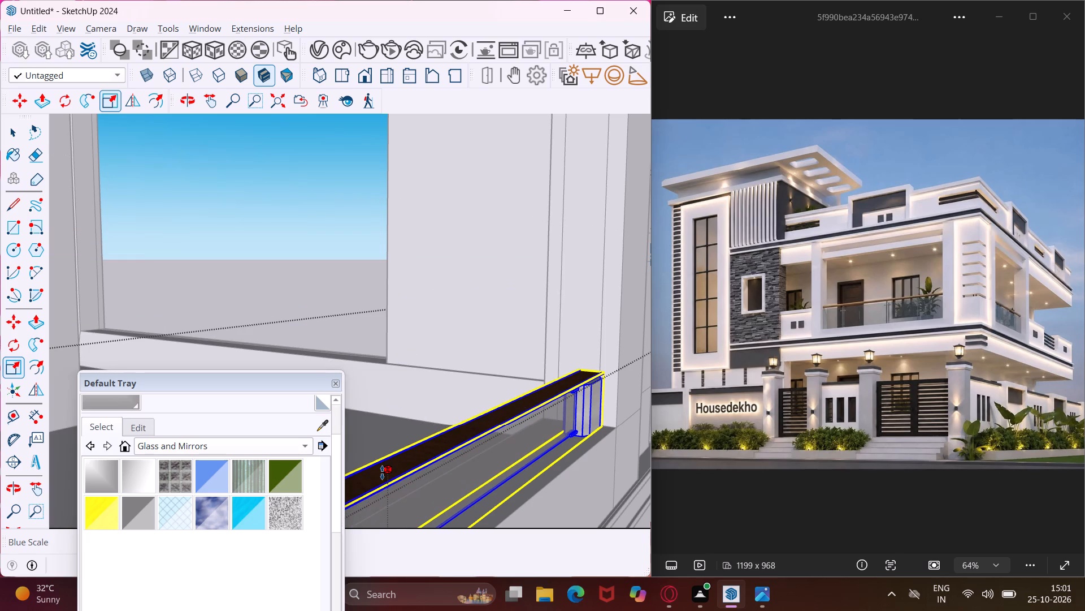
pyautogui.write("2'6")
pyautogui.hotkey('shift', '"')
pyautogui.press('Return')
pyautogui.scroll(-6, 382, 472)
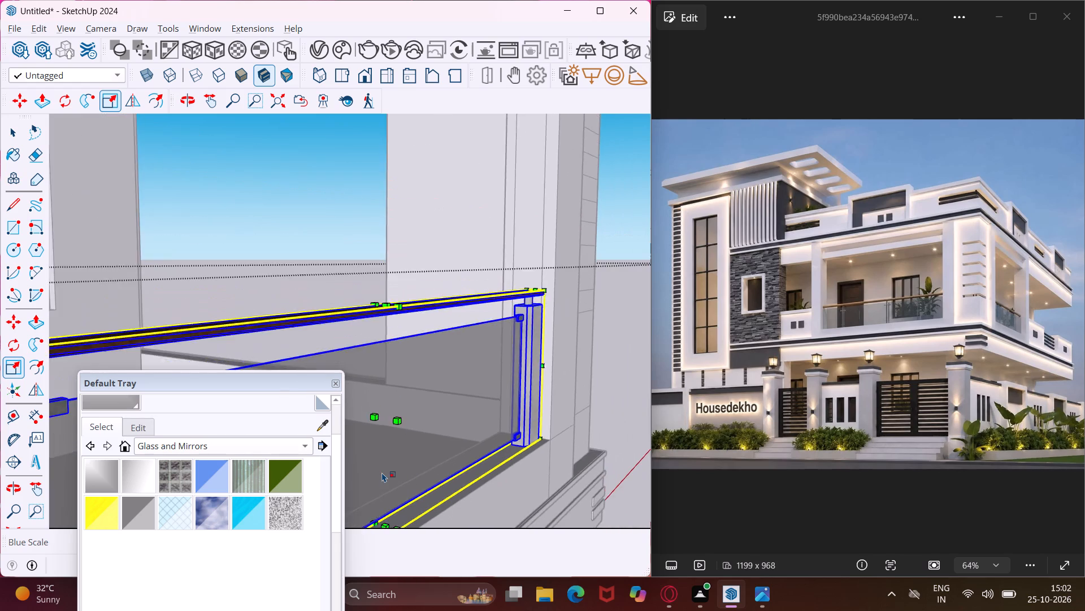
pyautogui.scroll(-5, 382, 472)
pyautogui.moveTo(382, 472); pyautogui.dragTo(386, 409, button='middle')
pyautogui.scroll(-4, 386, 408)
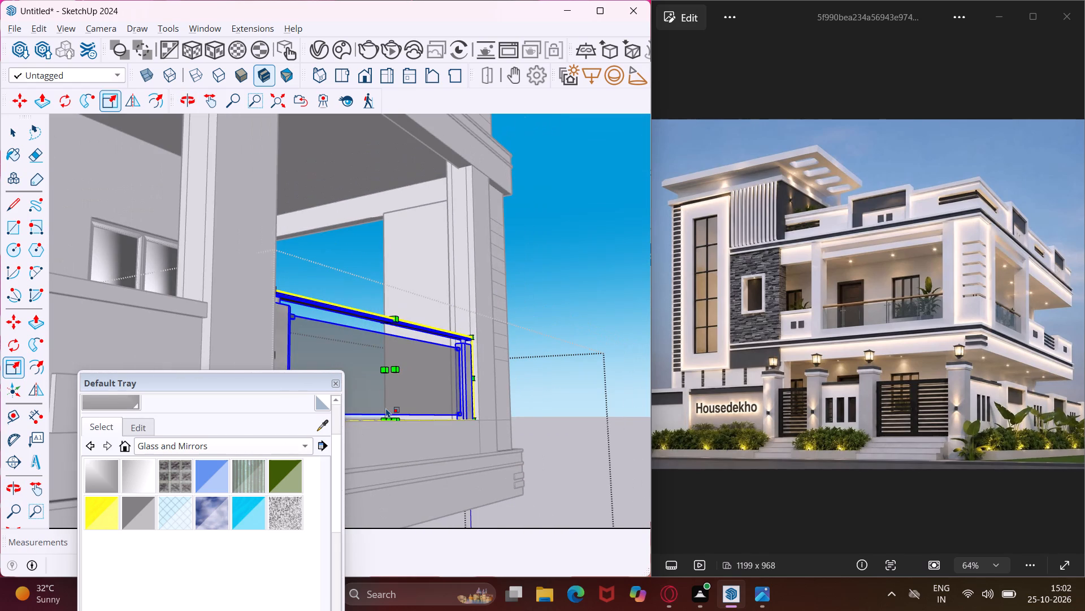
pyautogui.press('Escape')
pyautogui.press('space')
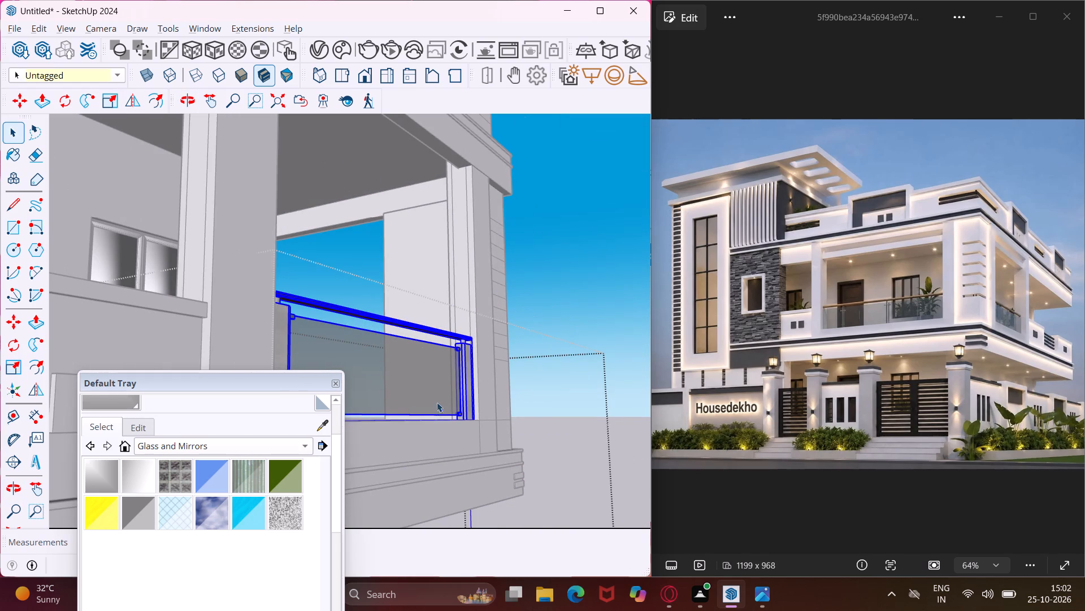
# Copy the front glass railing panel from its bottom outer corner into the open space beside the house.
pyautogui.moveTo(471, 420); pyautogui.dragTo(396, 488, button='middle')
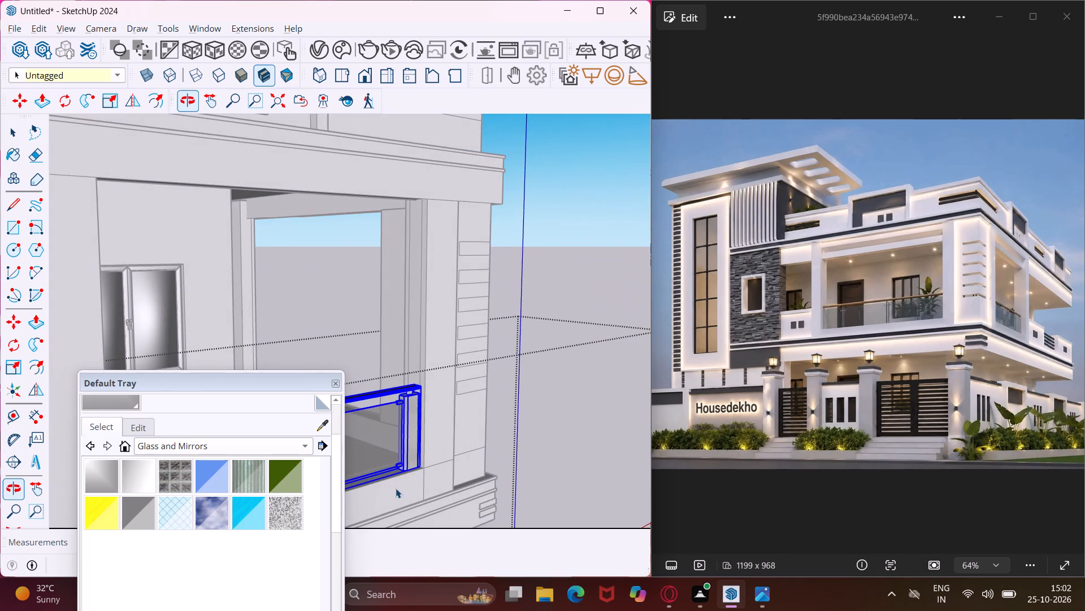
pyautogui.press('m')
pyautogui.scroll(3, 424, 462)
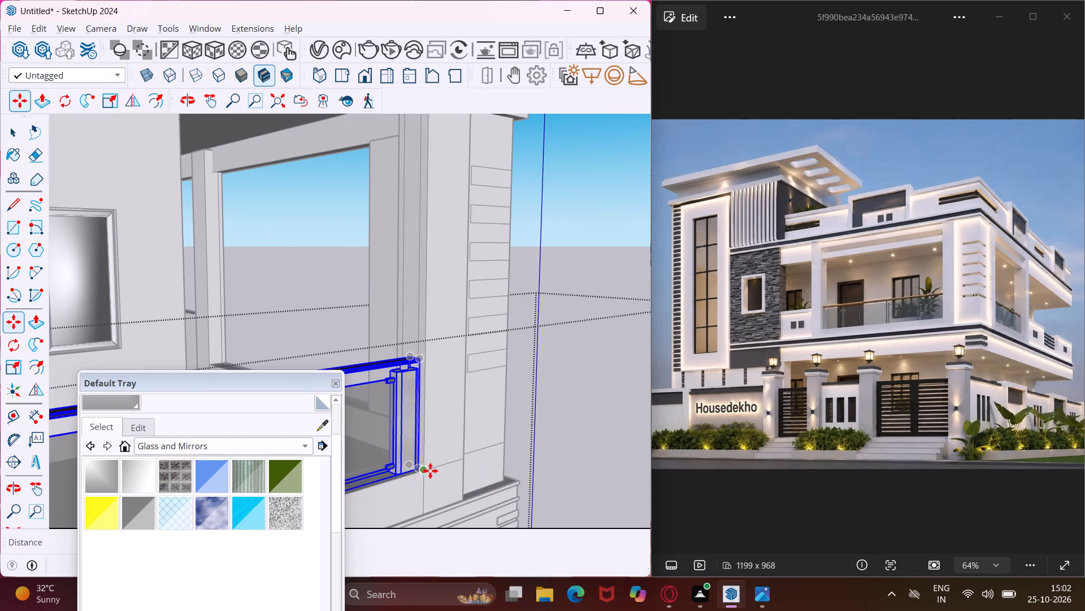
pyautogui.click(419, 470)
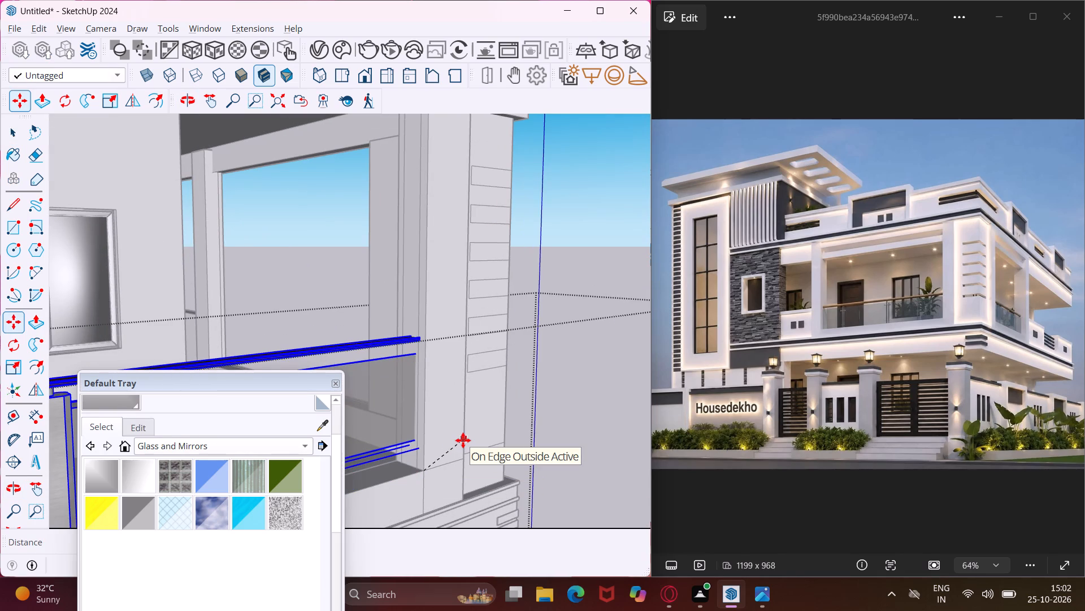
pyautogui.scroll(-4, 463, 440)
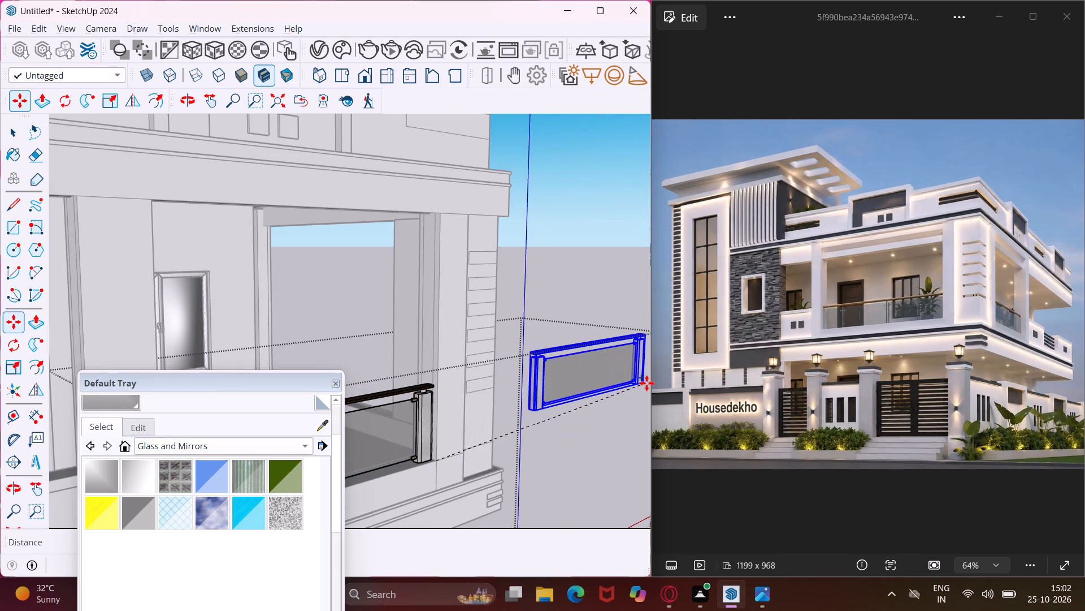
pyautogui.click(646, 383)
# Rotate the copied railing panel 90° about the vertical axis to match the direction of the balcony's side.
pyautogui.moveTo(566, 401); pyautogui.dragTo(407, 440, button='middle')
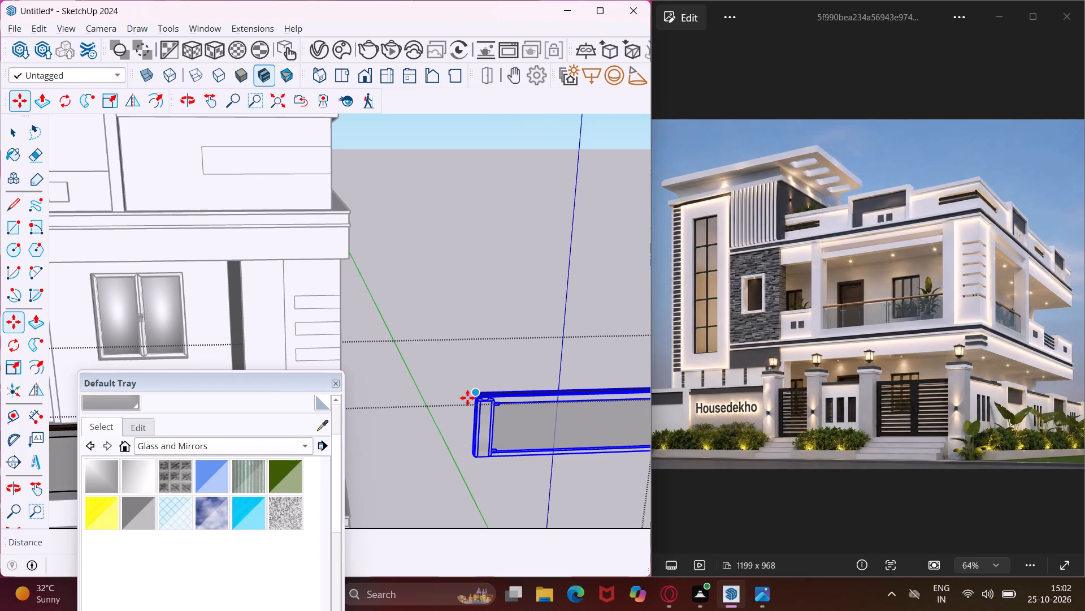
pyautogui.click(12, 348)
pyautogui.scroll(-7, 202, 231)
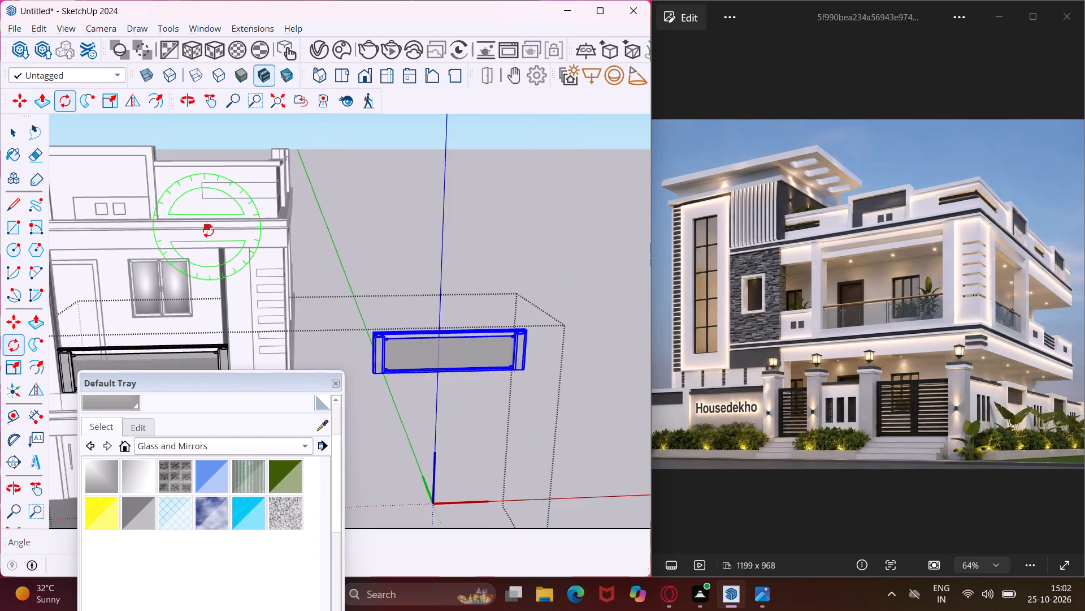
pyautogui.scroll(-2, 208, 231)
pyautogui.click(431, 425)
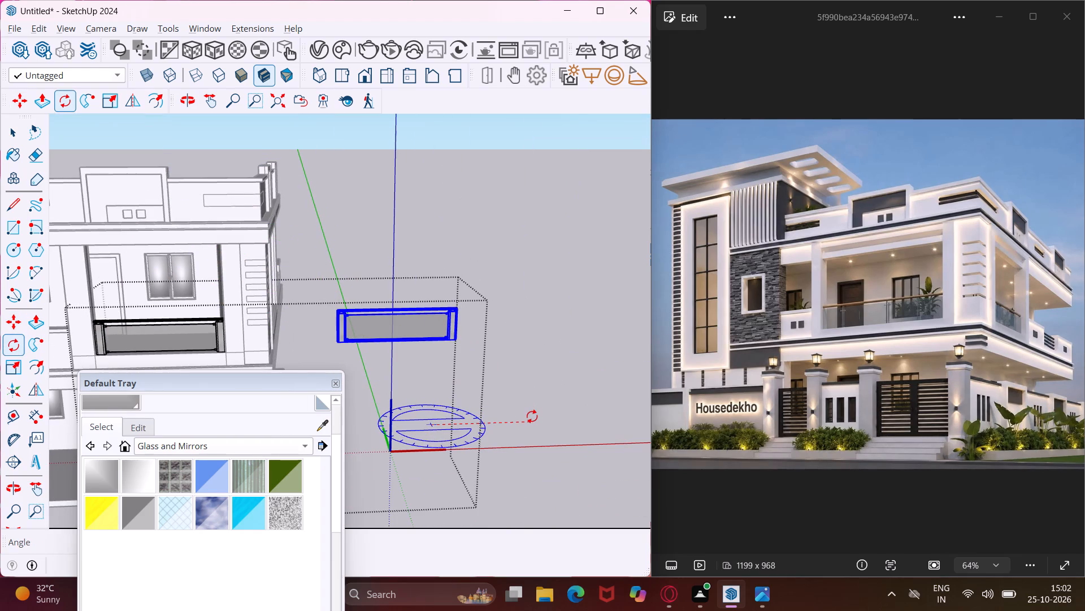
pyautogui.click(532, 416)
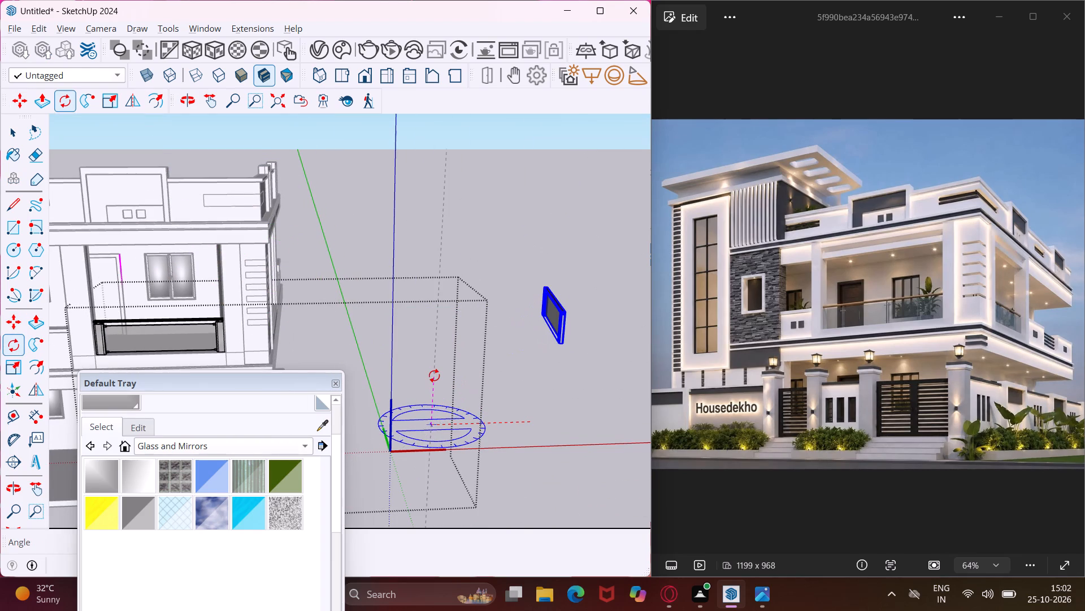
pyautogui.write('90')
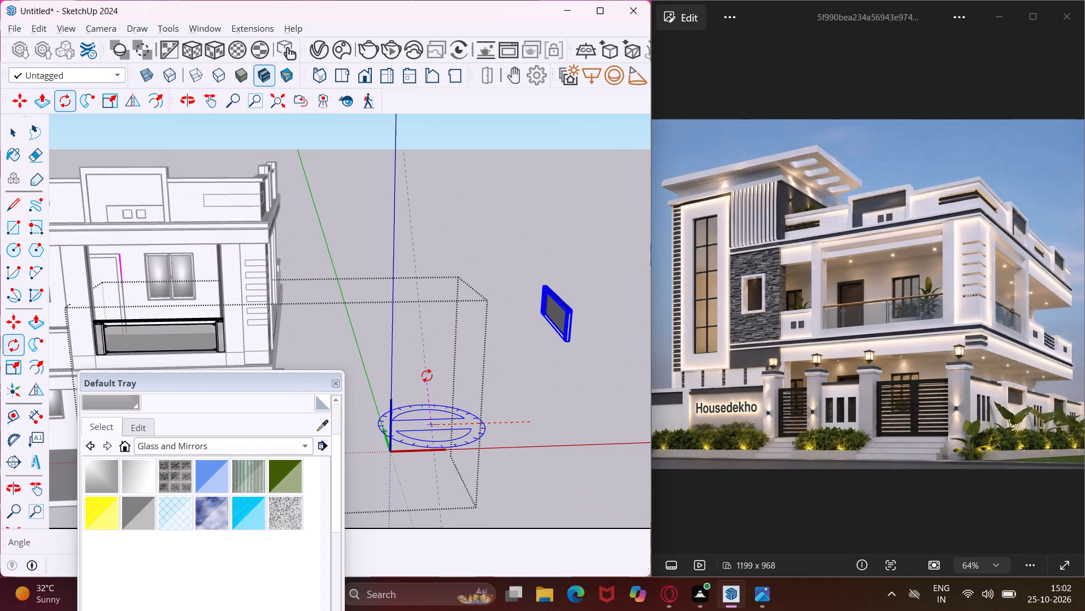
pyautogui.press('Return')
# Move the rotated railing panel by its bottom outer corner to the balcony side opening's bottom corner beside the striped pillar.
pyautogui.press('m')
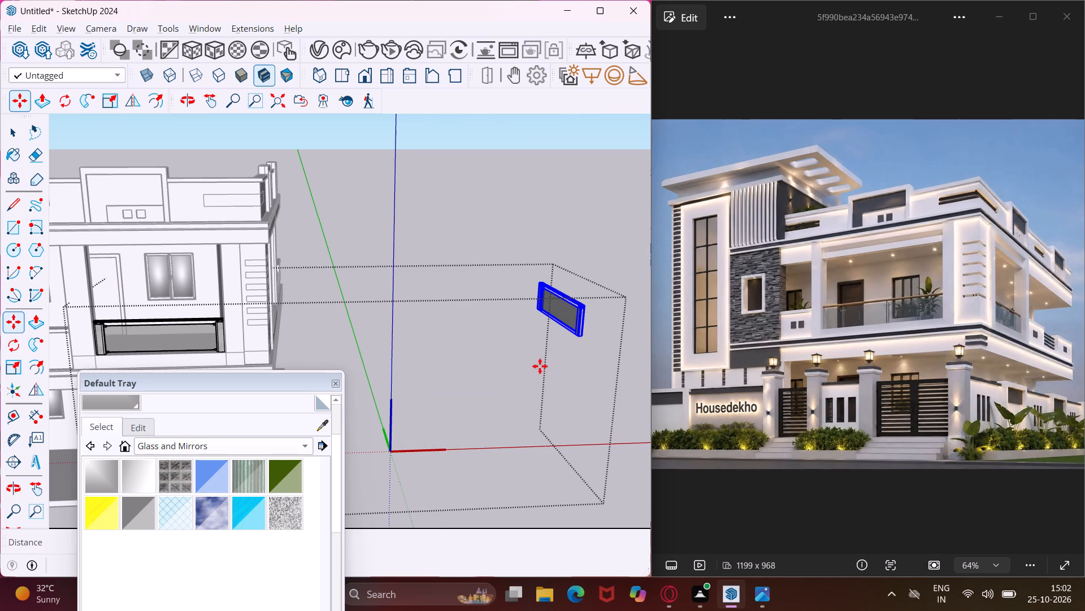
pyautogui.scroll(15, 572, 356)
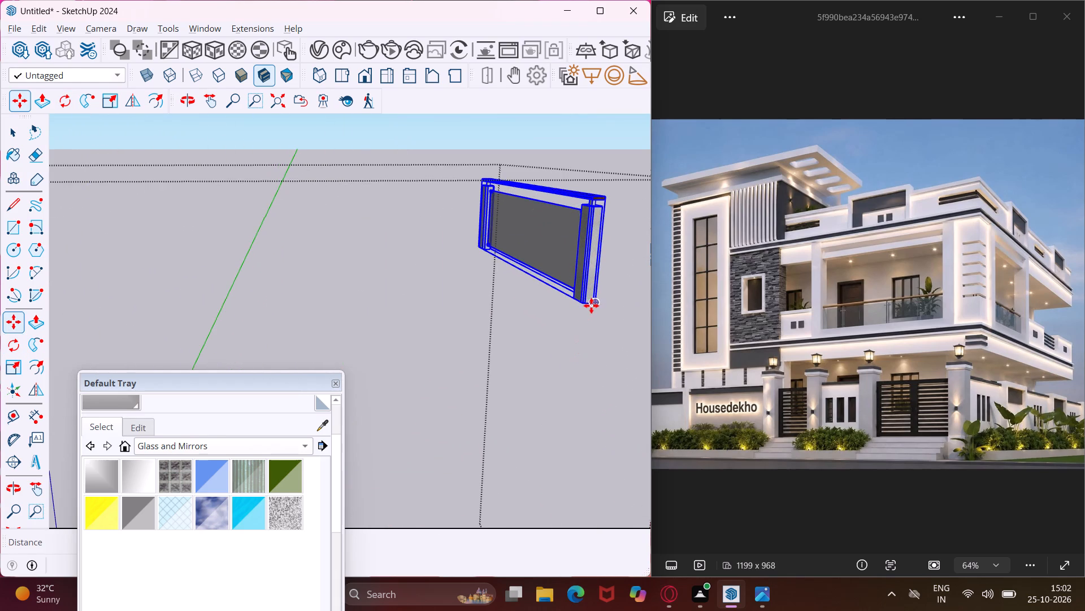
pyautogui.scroll(1, 593, 304)
pyautogui.moveTo(593, 304); pyautogui.dragTo(414, 337, button='middle')
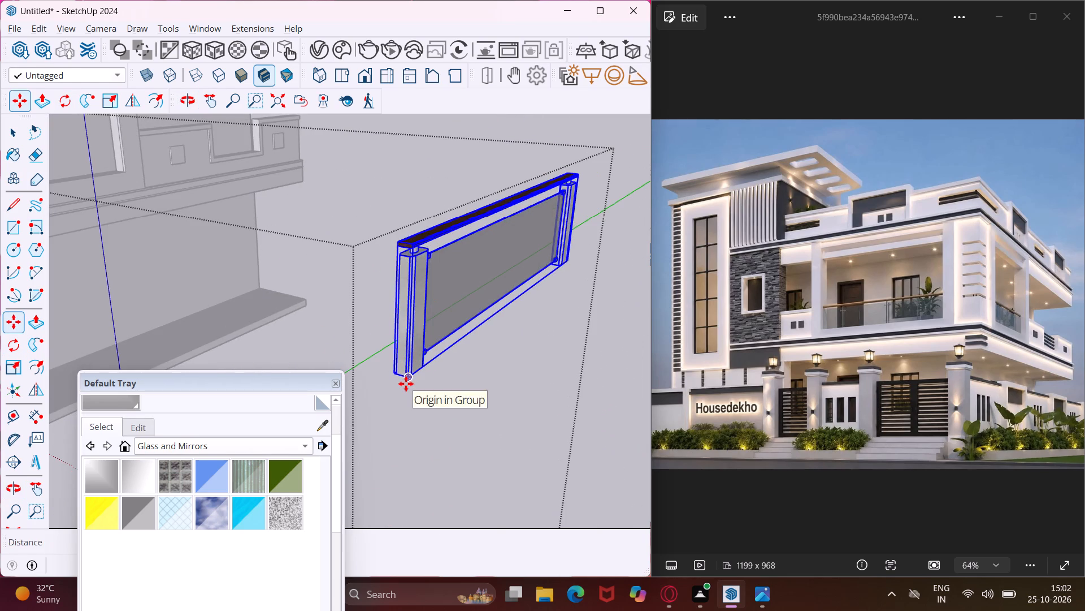
pyautogui.click(408, 380)
pyautogui.scroll(-9, 383, 370)
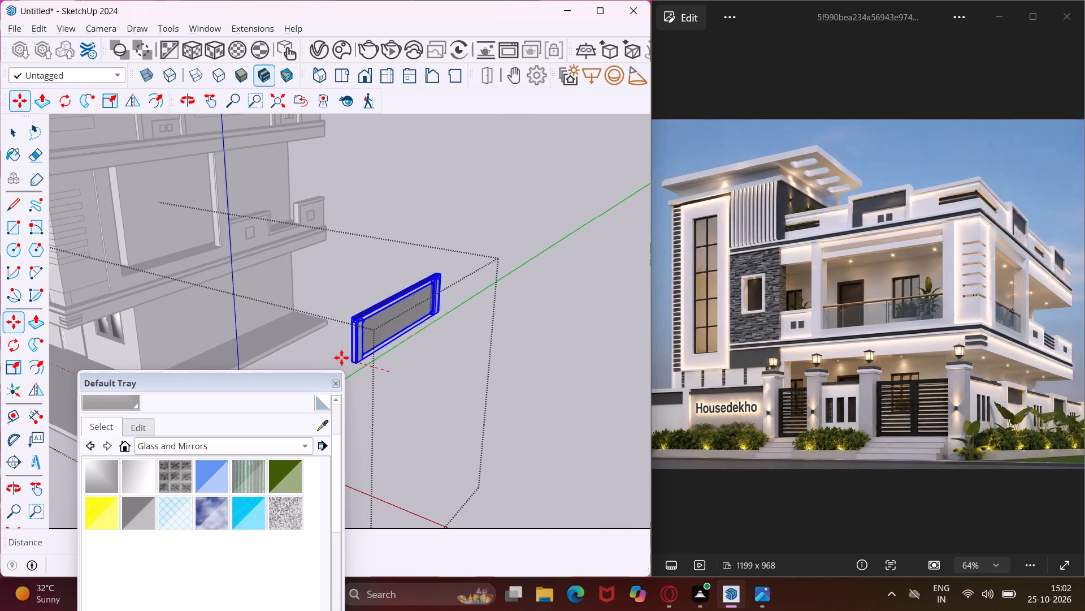
pyautogui.scroll(6, 137, 272)
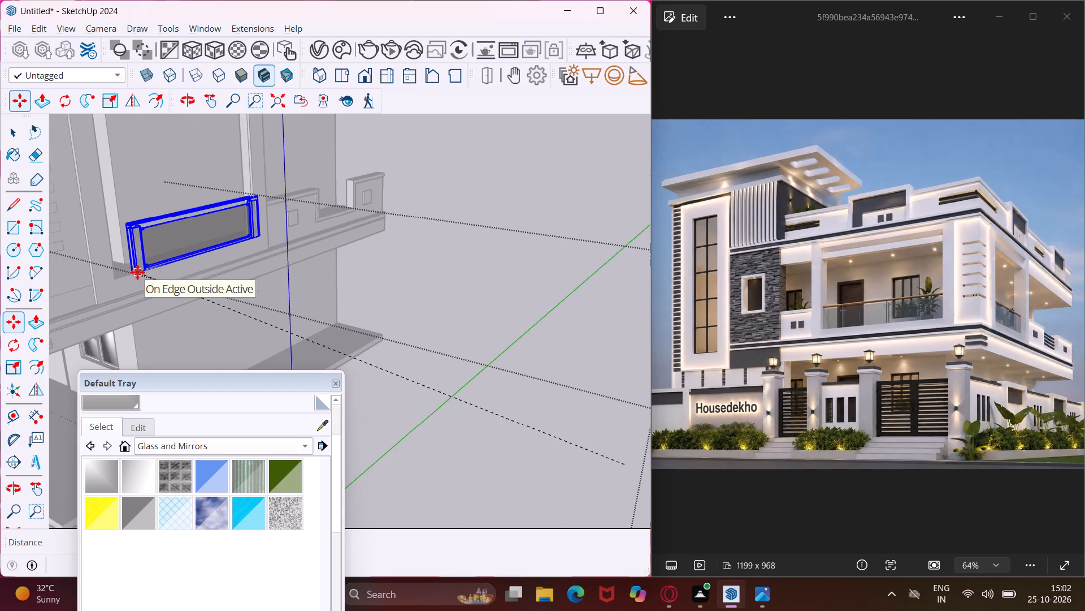
pyautogui.scroll(4, 137, 272)
pyautogui.moveTo(134, 272); pyautogui.dragTo(85, 326, button='middle')
pyautogui.scroll(3, 83, 322)
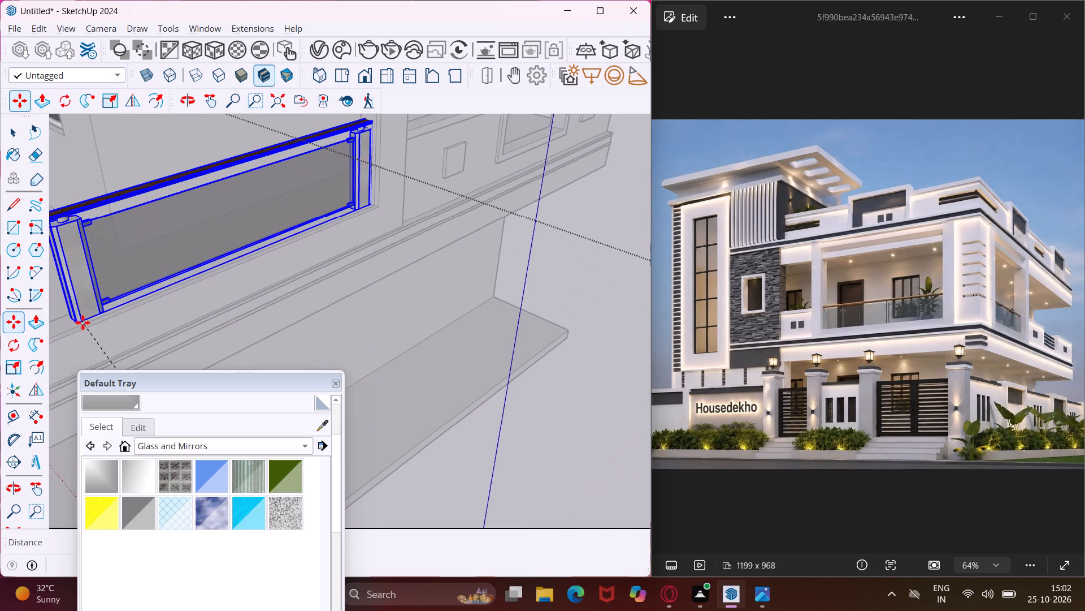
pyautogui.scroll(-13, 83, 322)
pyautogui.moveTo(91, 317); pyautogui.dragTo(50, 326, button='middle')
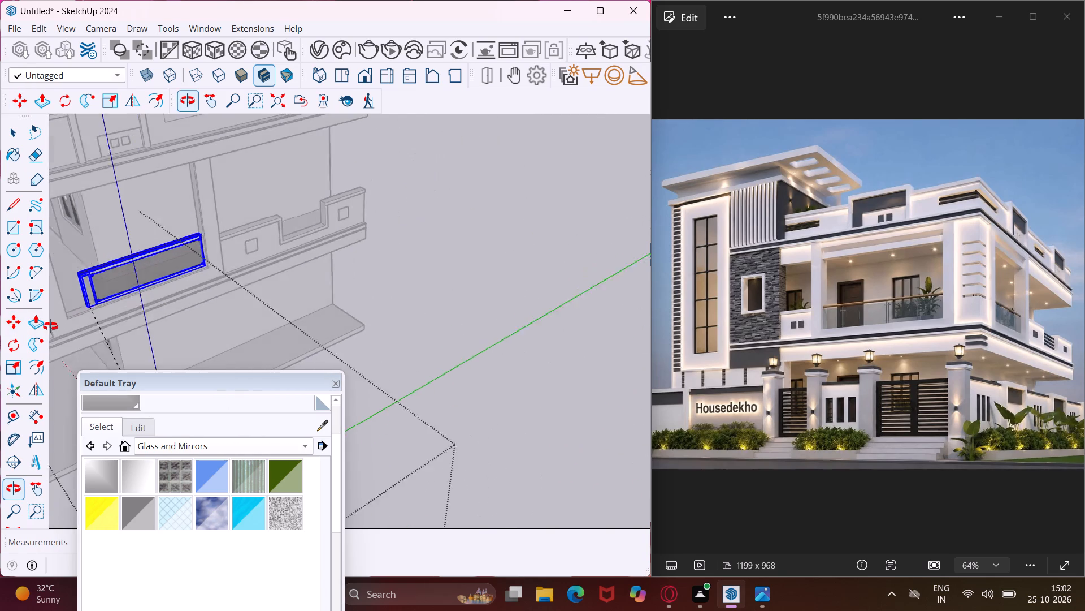
pyautogui.moveTo(50, 326); pyautogui.dragTo(0, 366, button='middle')
pyautogui.scroll(7, 68, 299)
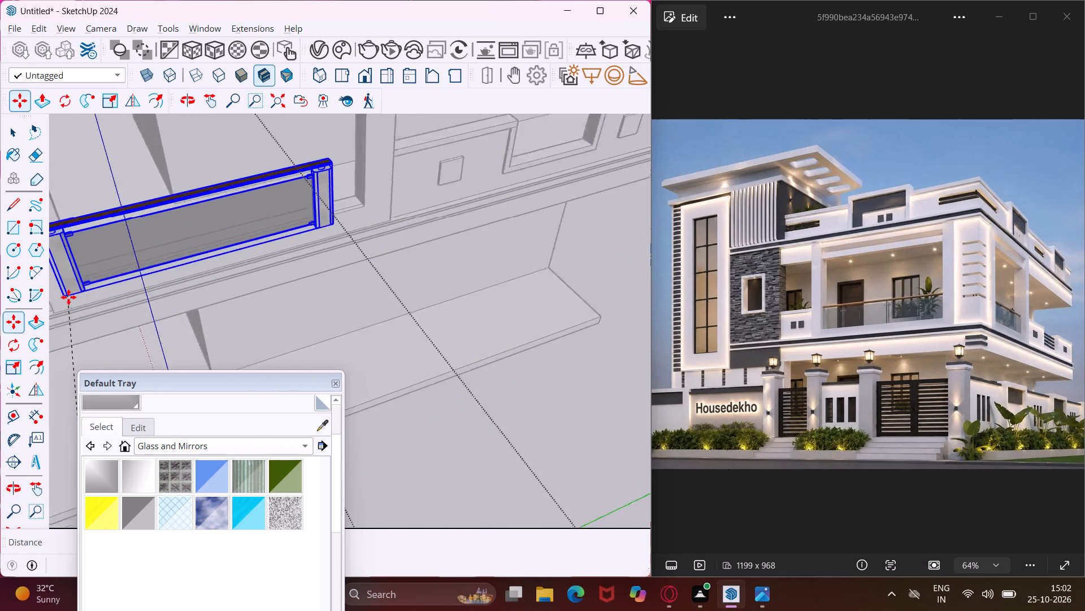
pyautogui.scroll(7, 68, 297)
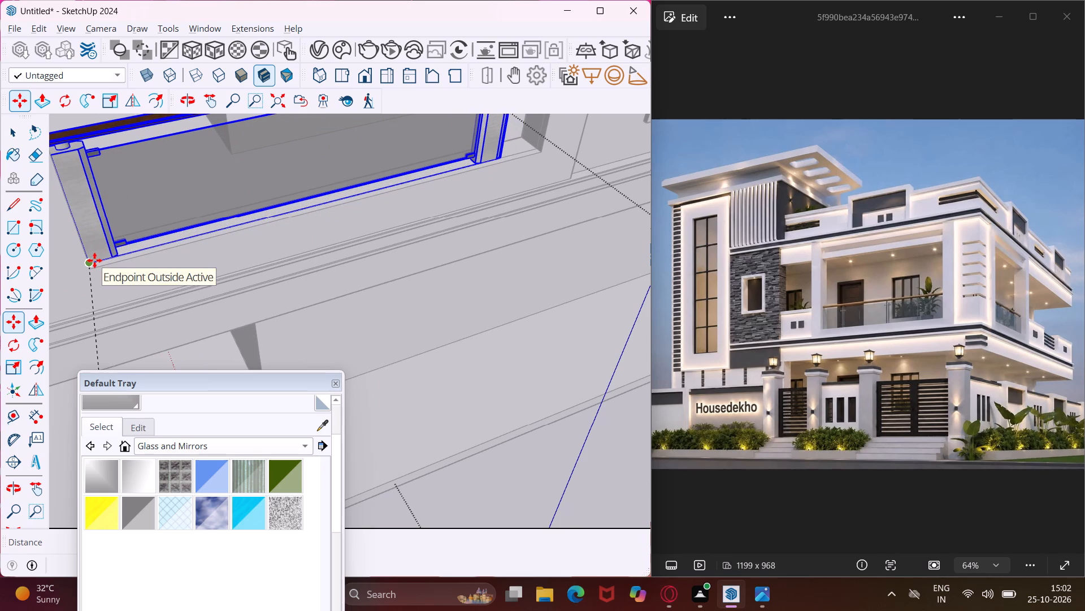
pyautogui.click(94, 260)
pyautogui.moveTo(147, 251); pyautogui.dragTo(106, 274, button='middle')
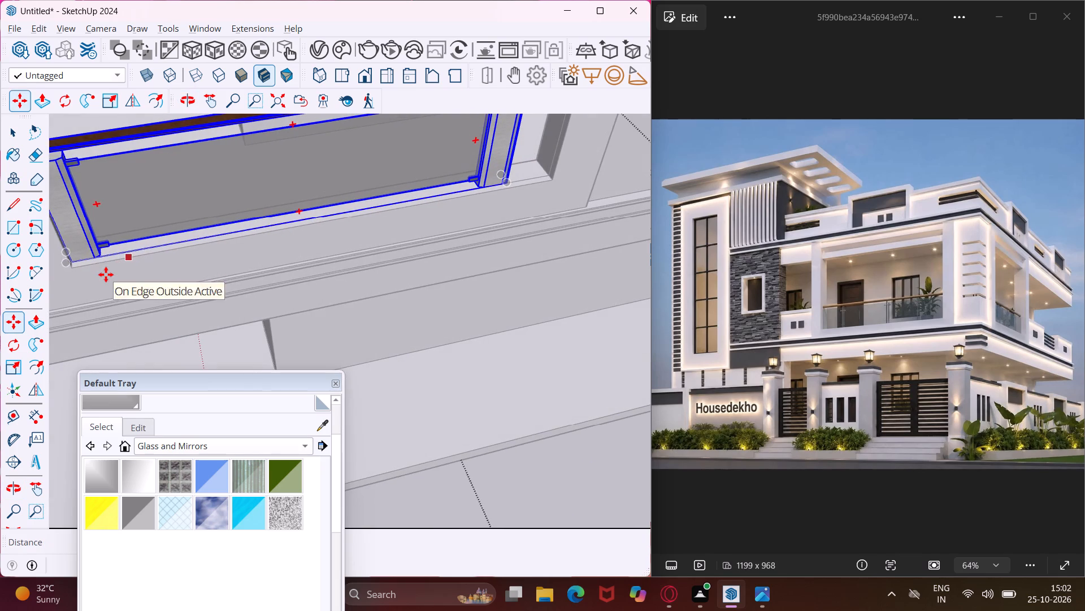
pyautogui.scroll(-4, 119, 266)
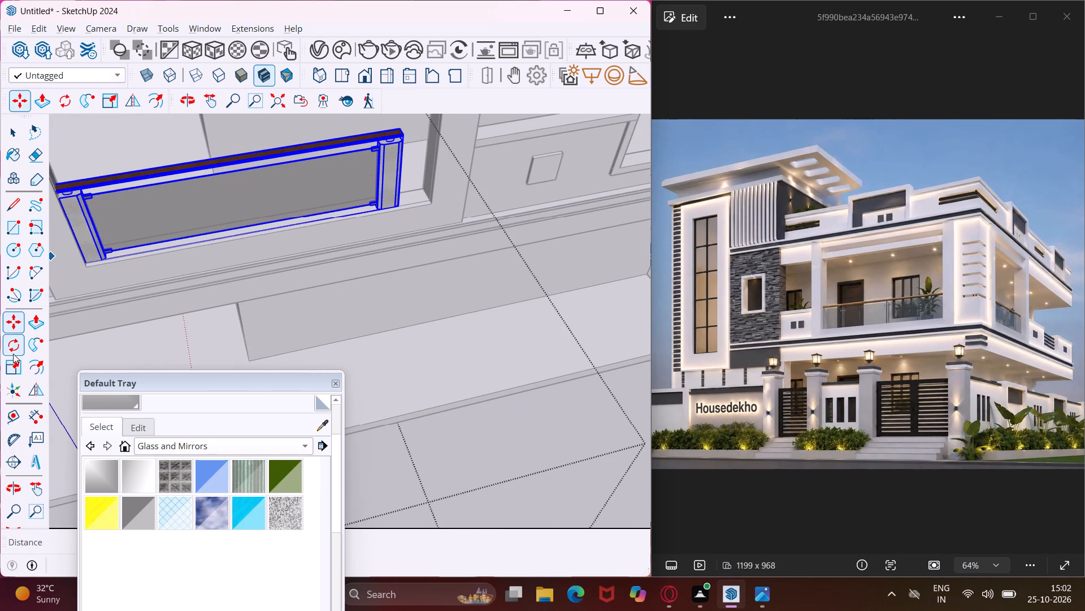
# Scale the side glass railing panel lengthwise so its far end meets the far edge of the balcony's side opening.
pyautogui.click(13, 372)
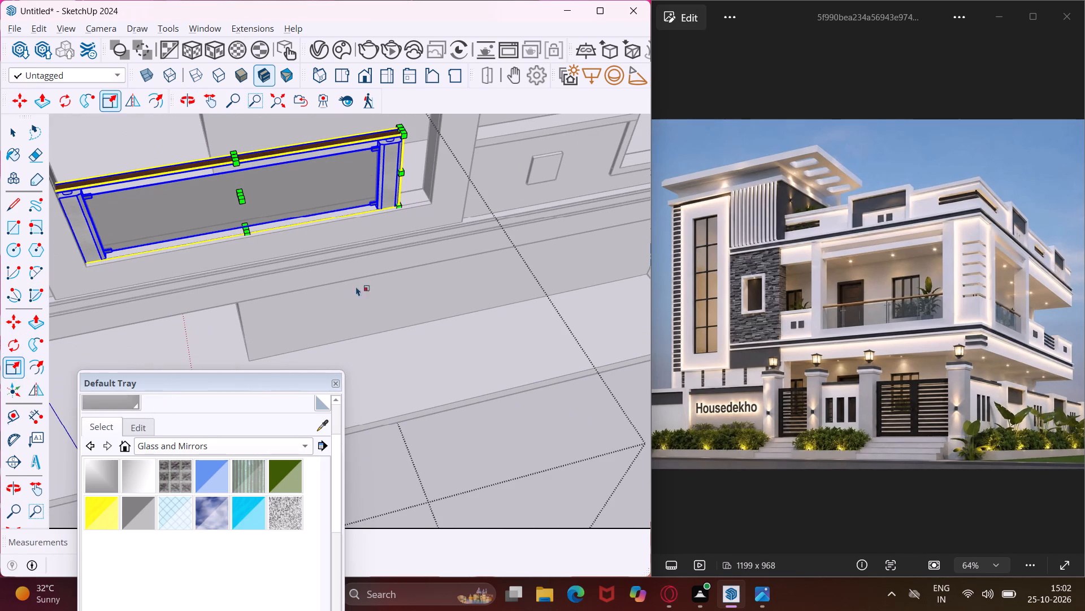
pyautogui.moveTo(392, 173); pyautogui.dragTo(203, 170, button='middle')
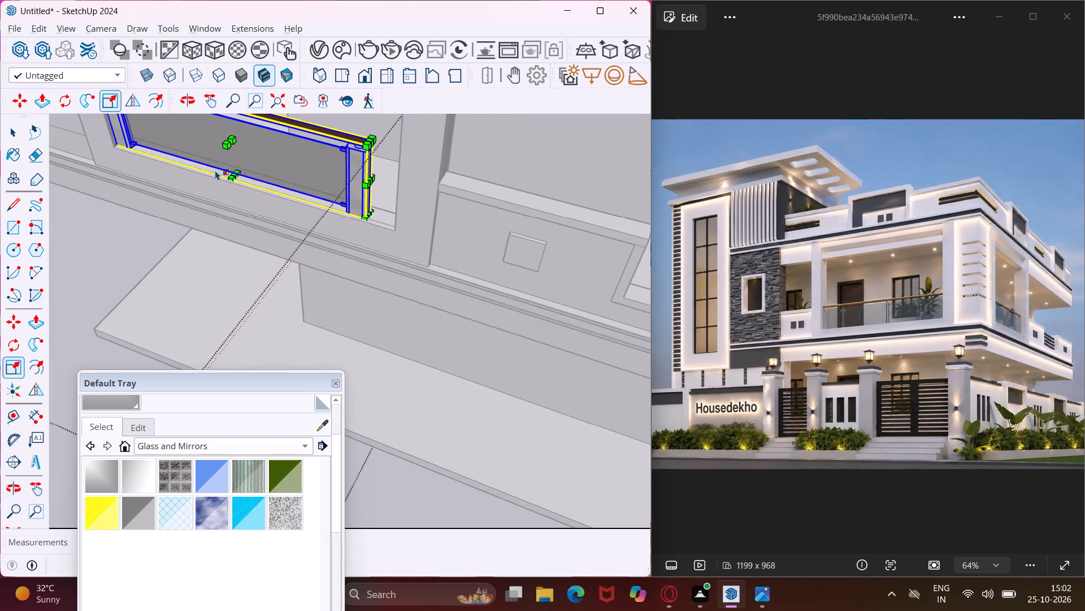
pyautogui.scroll(9, 368, 170)
pyautogui.moveTo(362, 196); pyautogui.dragTo(383, 198, button='middle')
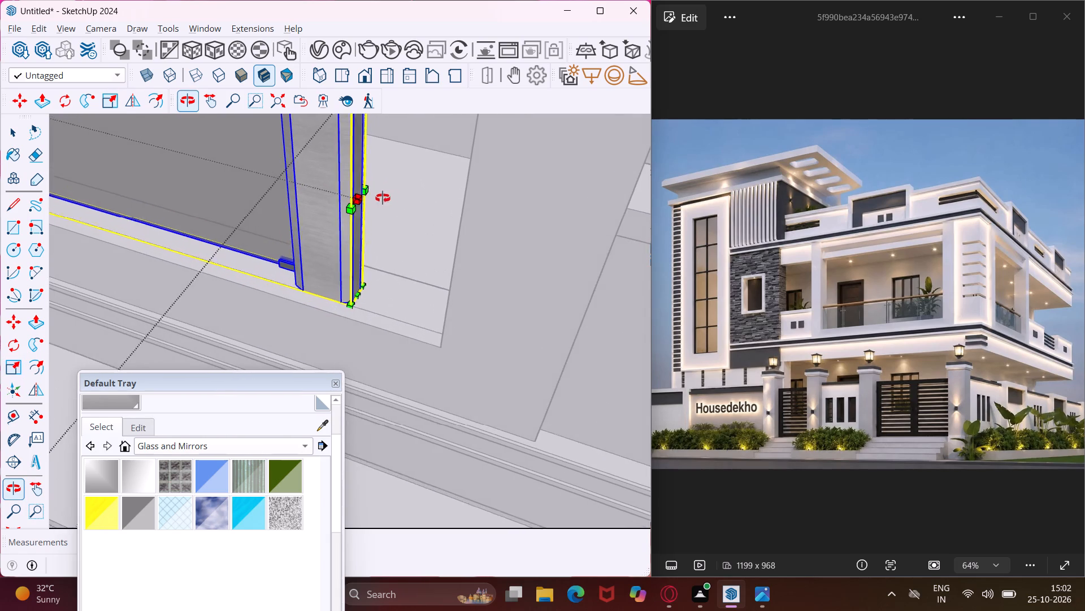
pyautogui.moveTo(383, 198); pyautogui.dragTo(474, 206, button='middle')
pyautogui.click(334, 200)
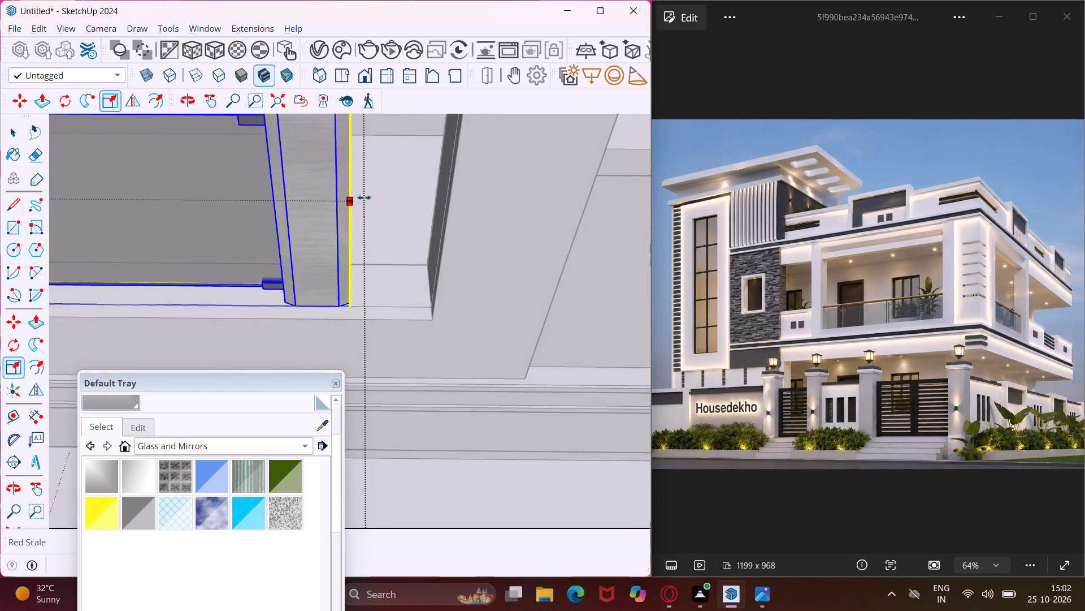
pyautogui.click(463, 183)
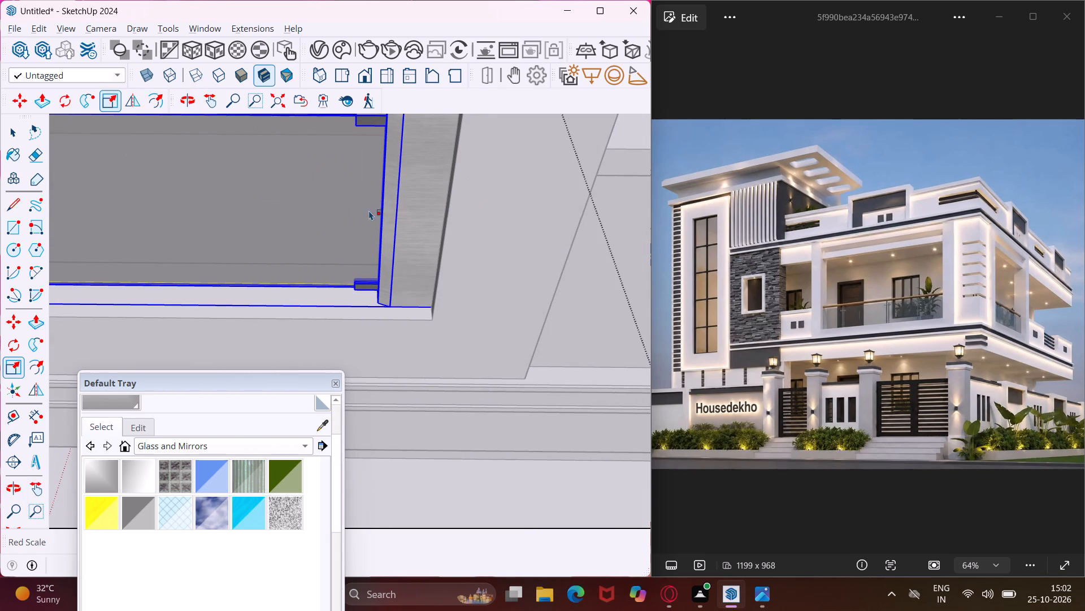
pyautogui.scroll(-20, 357, 218)
pyautogui.scroll(-5, 357, 218)
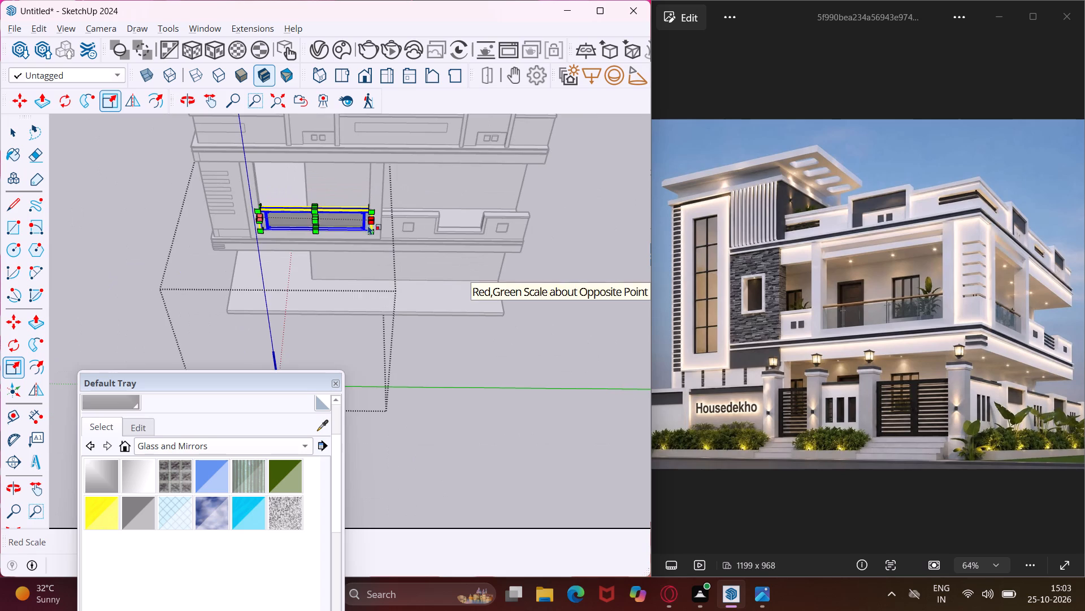
pyautogui.press('Escape')
pyautogui.press('space')
pyautogui.click(437, 418)
# Draw a small circle near the top of the far end face inside the side parapet's notch.
pyautogui.moveTo(393, 389); pyautogui.dragTo(448, 384, button='middle')
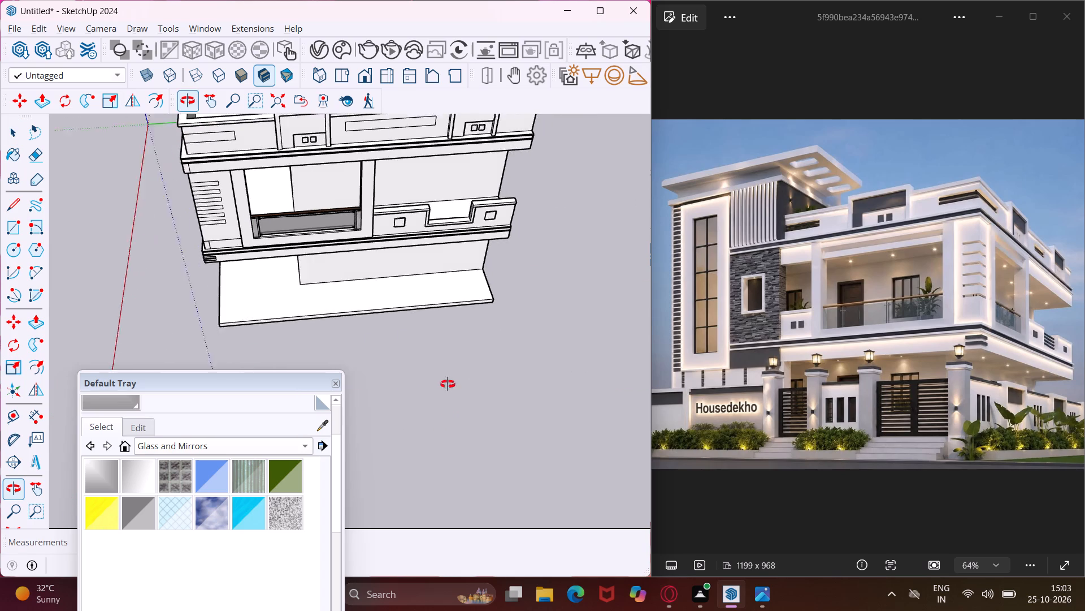
pyautogui.moveTo(448, 384); pyautogui.dragTo(795, 233, button='middle')
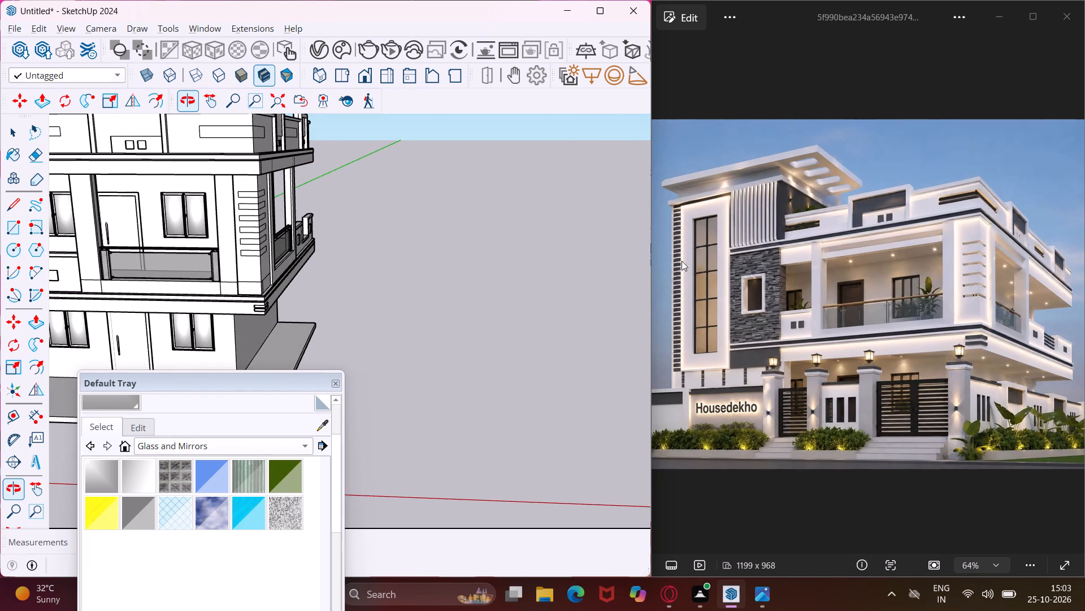
pyautogui.moveTo(313, 236); pyautogui.dragTo(214, 294, button='middle')
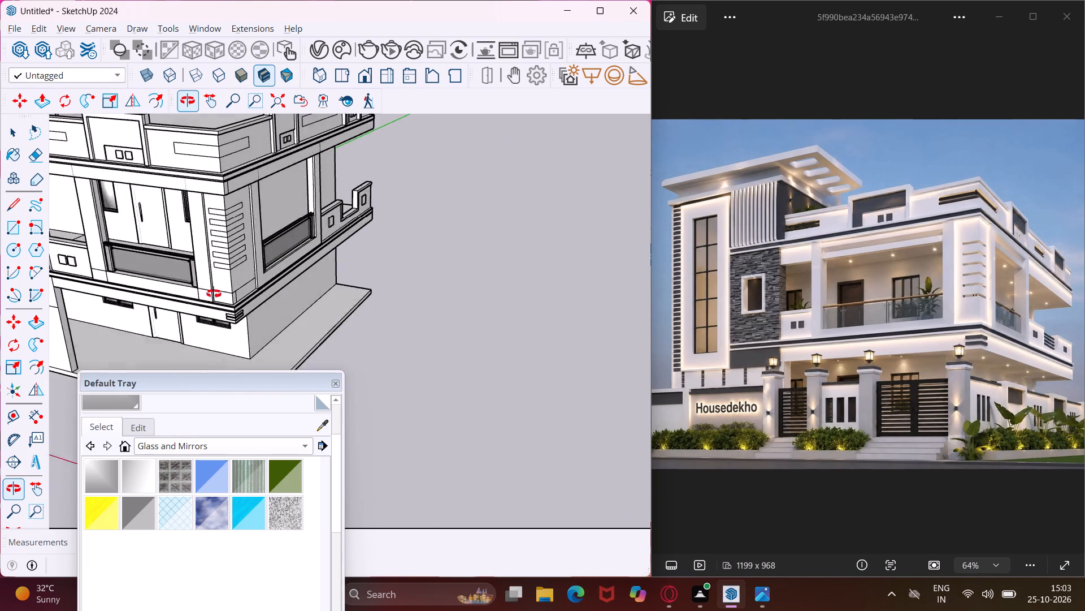
pyautogui.moveTo(214, 294); pyautogui.dragTo(72, 343, button='middle')
pyautogui.scroll(8, 453, 174)
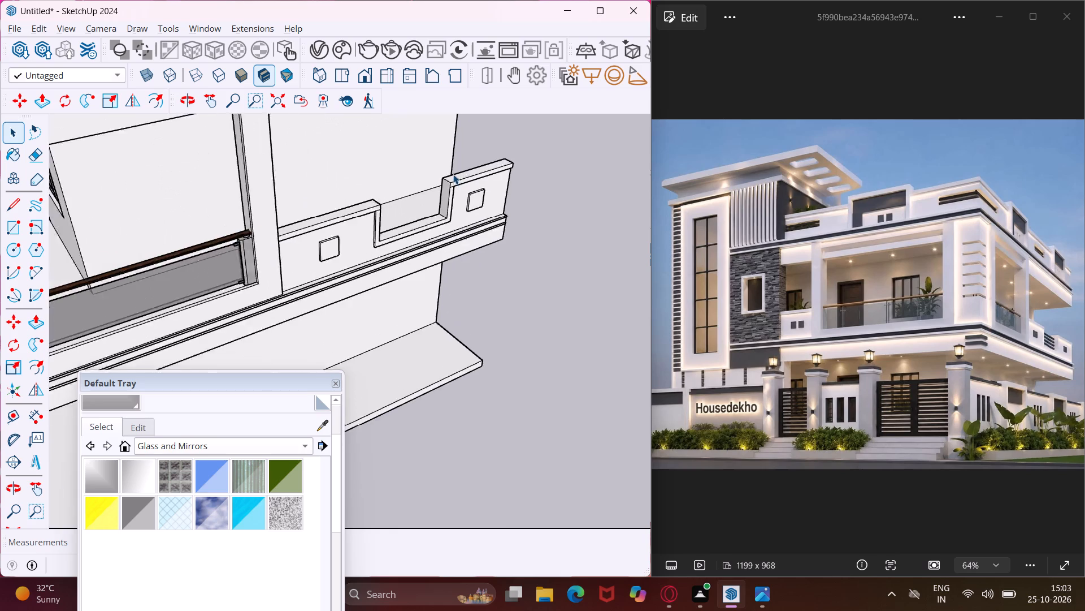
pyautogui.scroll(13, 453, 174)
pyautogui.moveTo(413, 266); pyautogui.dragTo(517, 238, button='middle')
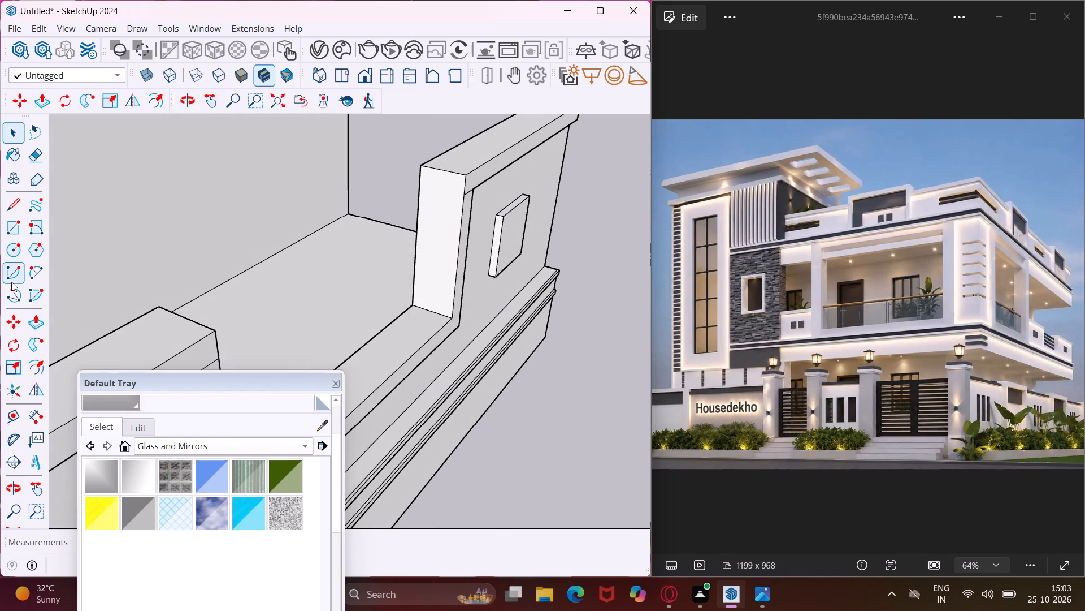
pyautogui.click(14, 257)
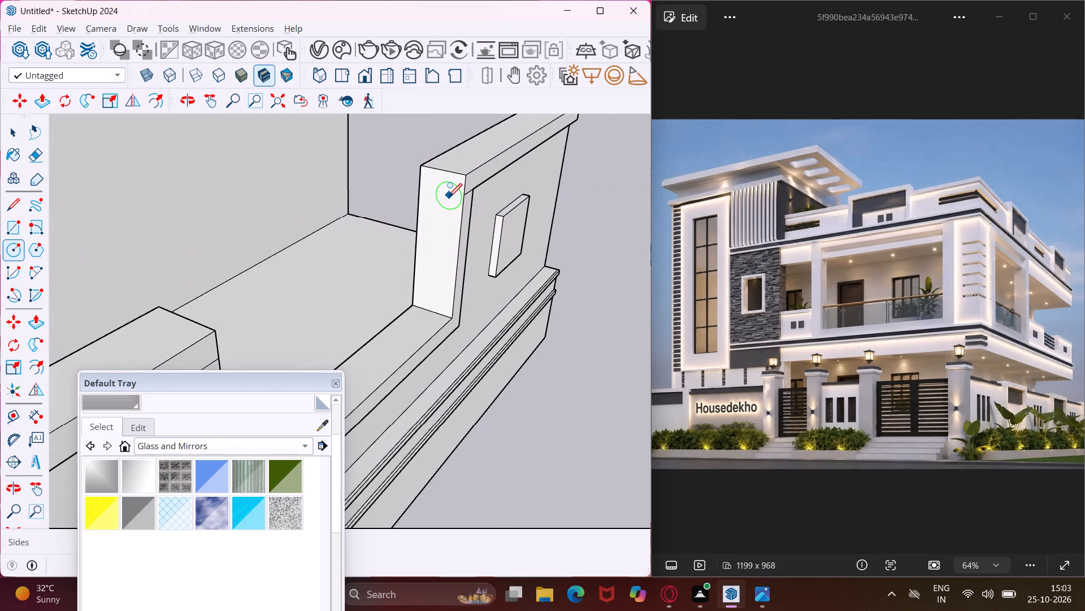
pyautogui.scroll(8, 449, 196)
pyautogui.moveTo(449, 196); pyautogui.dragTo(516, 171, button='middle')
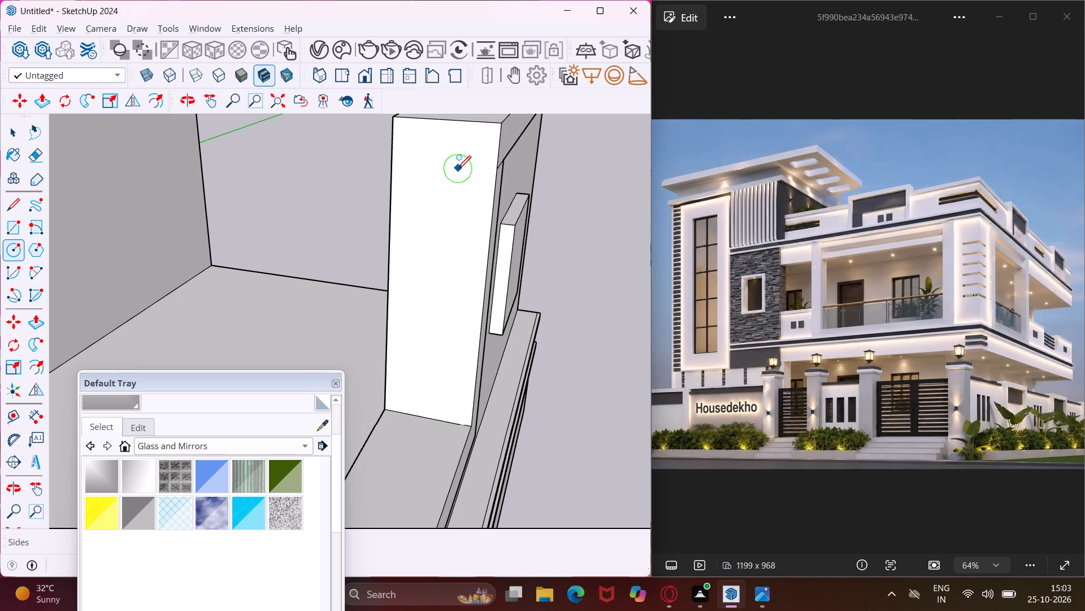
pyautogui.click(442, 167)
pyautogui.click(455, 157)
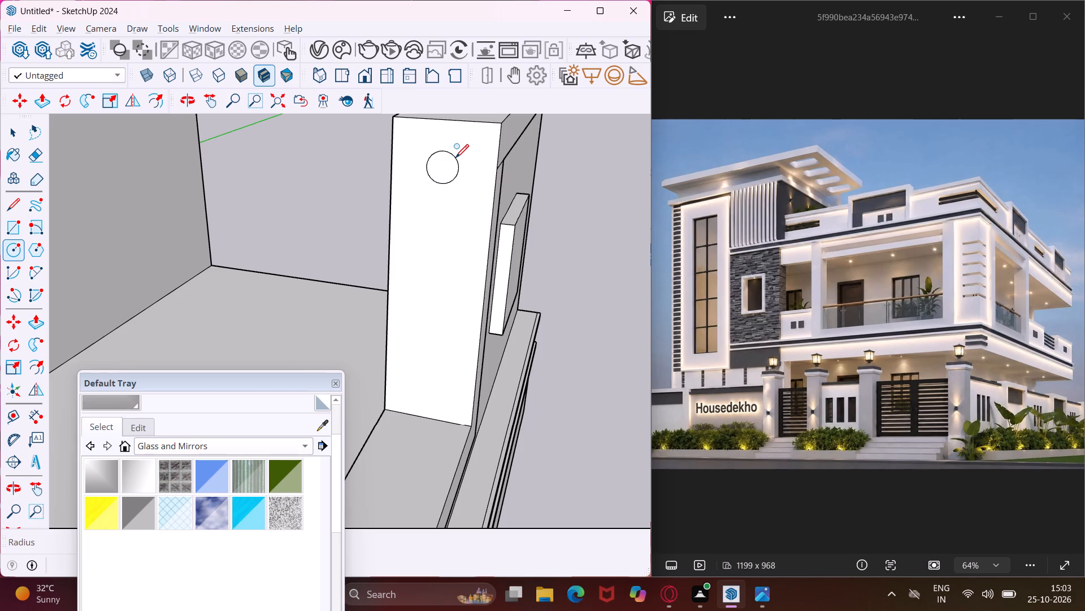
pyautogui.press('Escape')
pyautogui.press('space')
# Copy the circle straight down the notch's end face and array it as three evenly spaced copies.
pyautogui.click(452, 171)
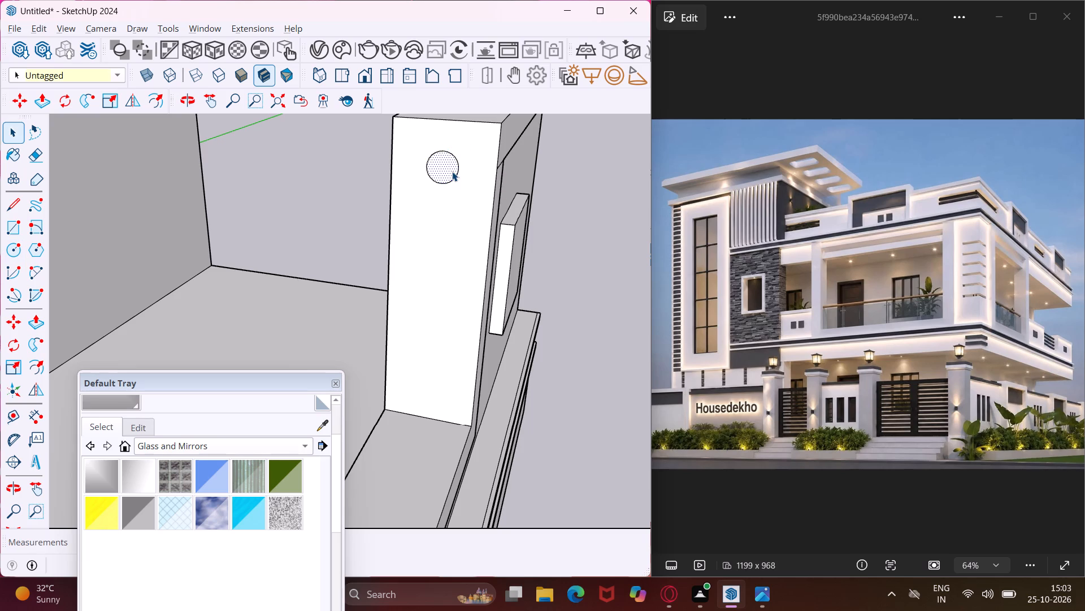
pyautogui.press('m')
pyautogui.click(452, 171)
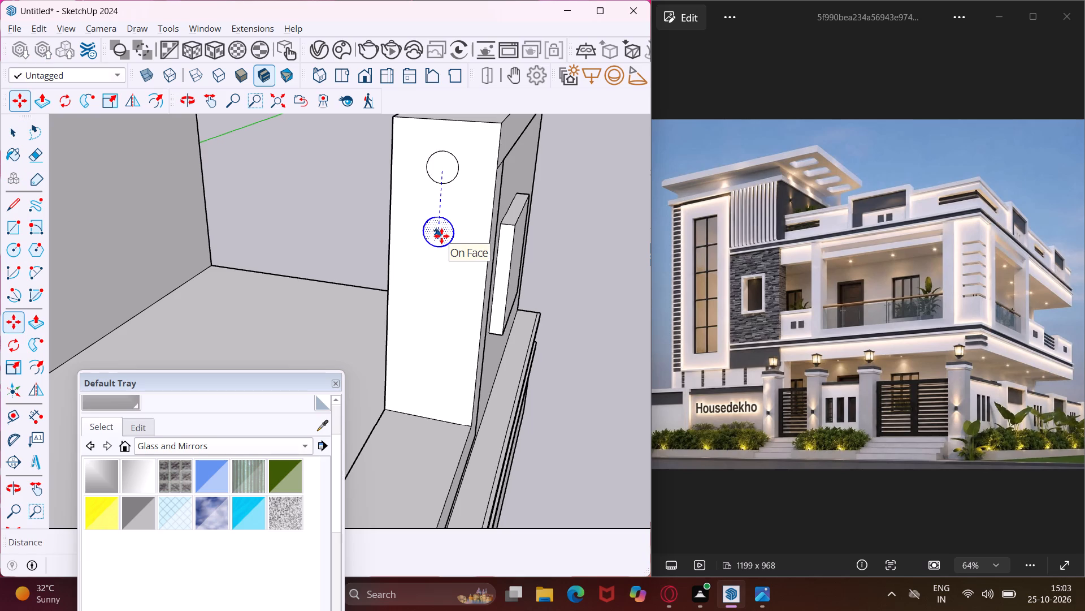
pyautogui.click(441, 236)
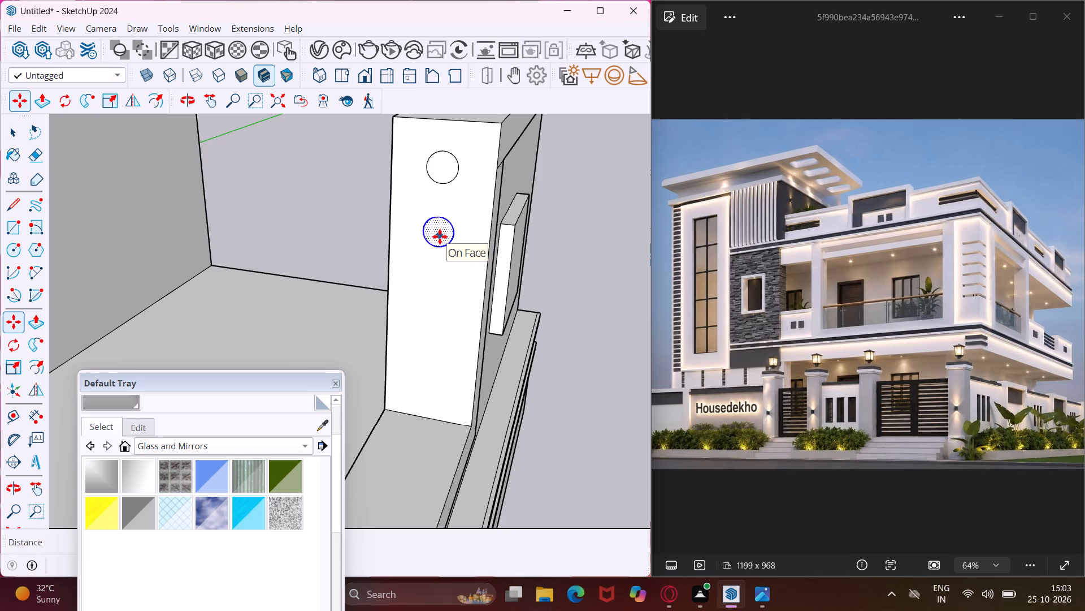
pyautogui.press('*')
pyautogui.press('3')
pyautogui.press('Return')
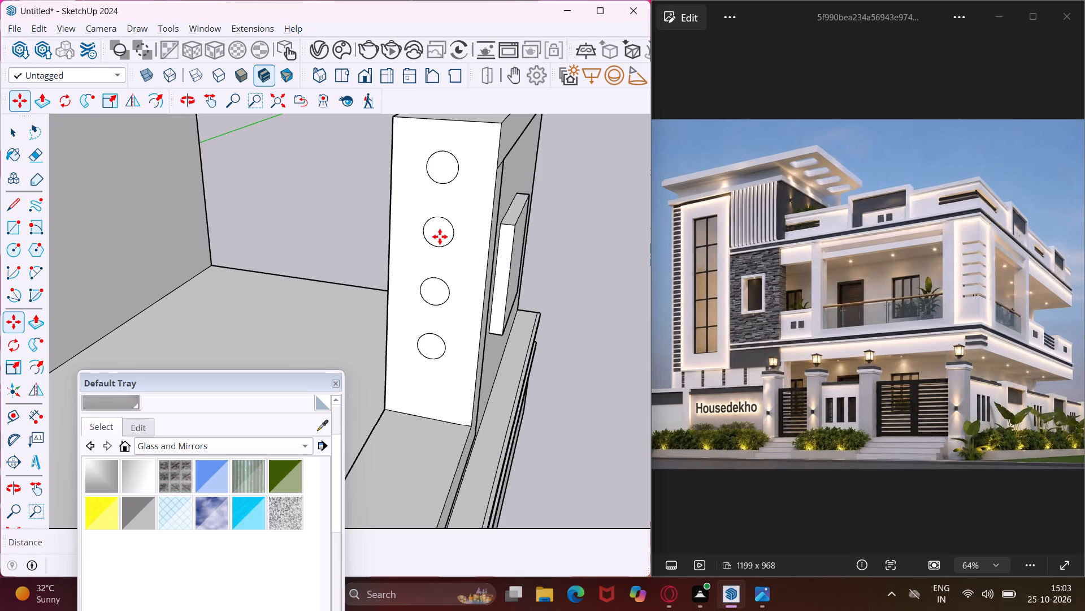
pyautogui.press('Escape')
pyautogui.press('space')
# Extrude the top circle into a round rail spanning the parapet notch to its opposite end face.
pyautogui.moveTo(440, 236); pyautogui.dragTo(433, 237, button='middle')
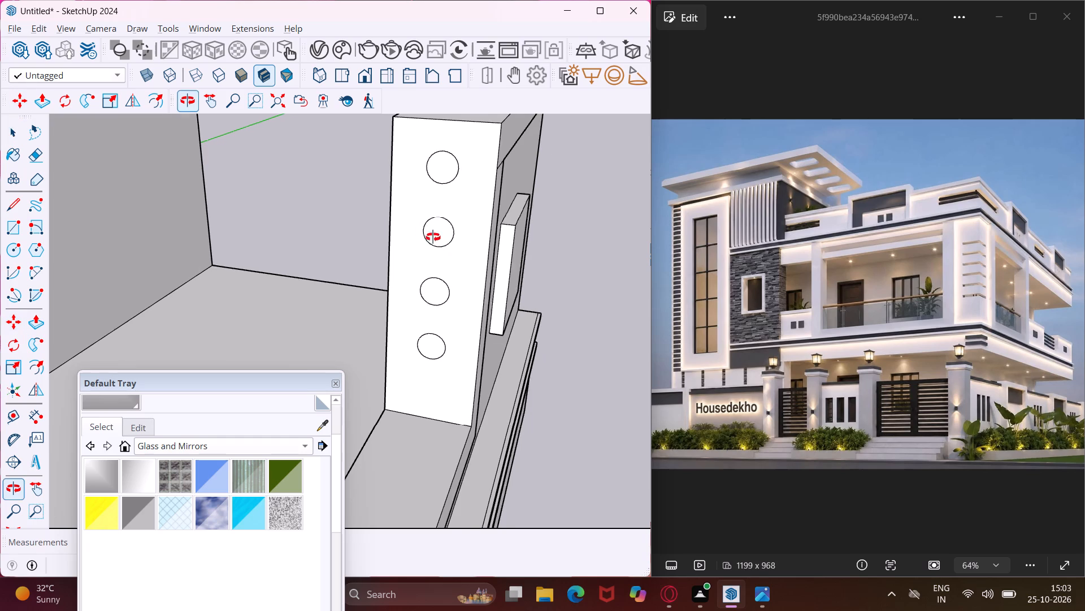
pyautogui.moveTo(433, 237); pyautogui.dragTo(424, 239, button='middle')
pyautogui.click(448, 174)
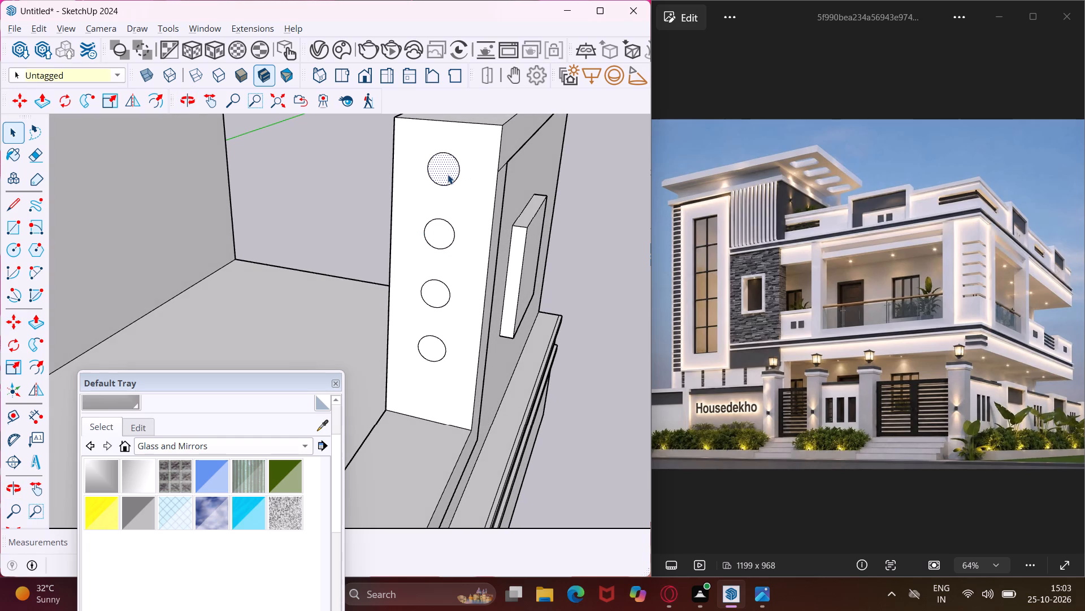
pyautogui.press('p')
pyautogui.click(448, 174)
pyautogui.scroll(-8, 416, 210)
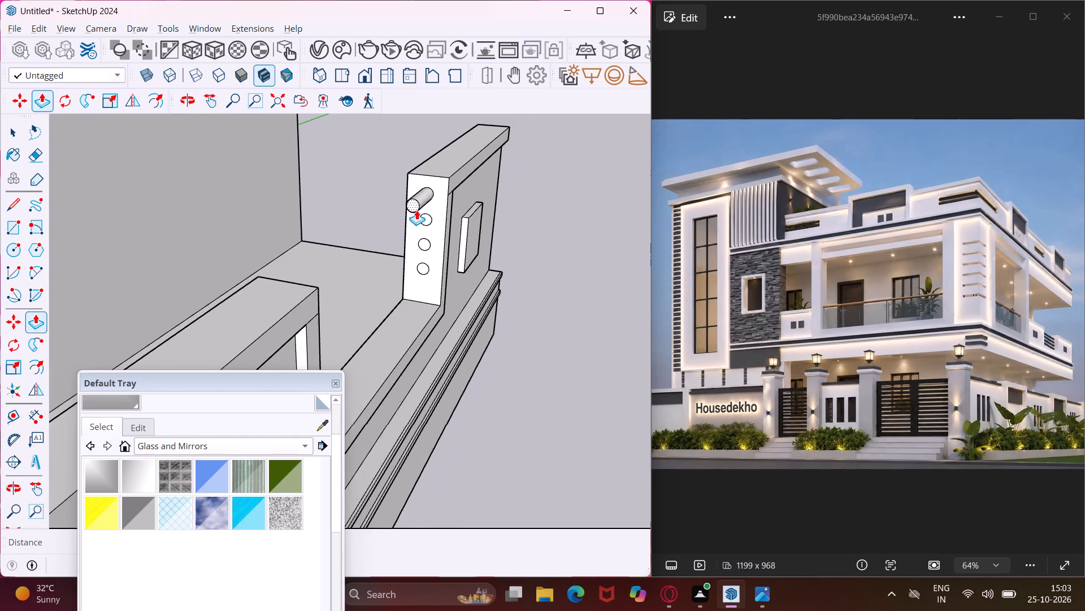
pyautogui.scroll(-6, 416, 210)
pyautogui.moveTo(355, 271); pyautogui.dragTo(120, 410, button='middle')
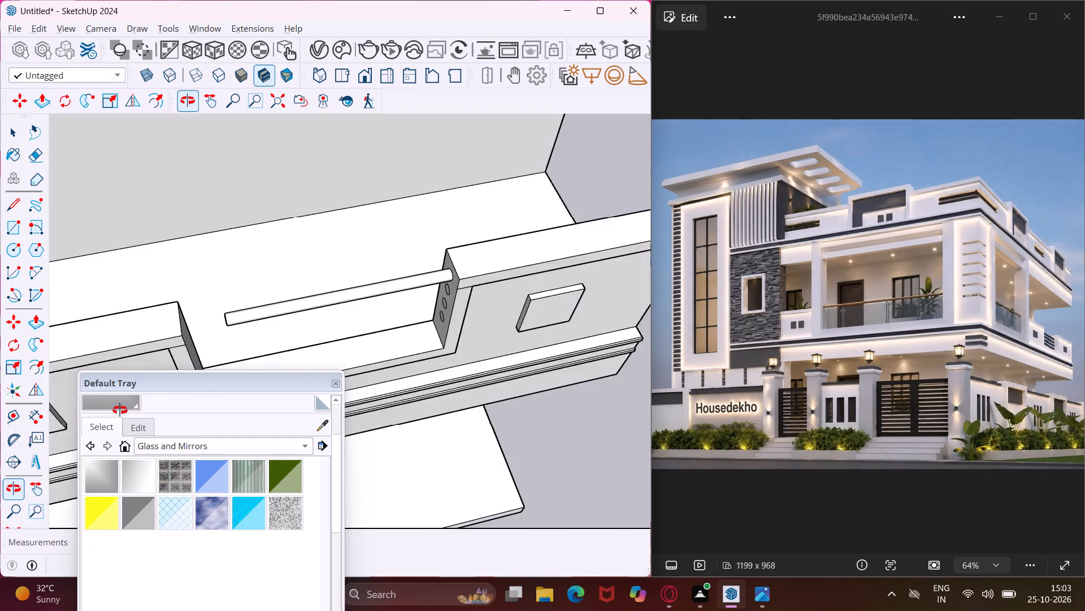
pyautogui.moveTo(120, 410); pyautogui.dragTo(0, 425, button='middle')
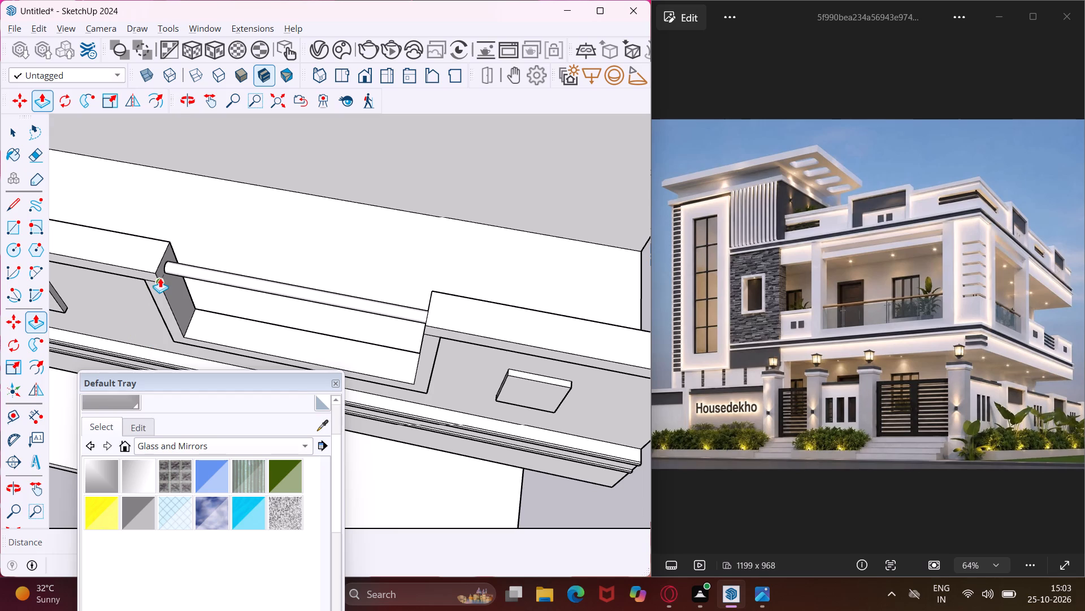
pyautogui.scroll(3, 160, 278)
pyautogui.click(160, 277)
pyautogui.moveTo(160, 281); pyautogui.dragTo(189, 277, button='middle')
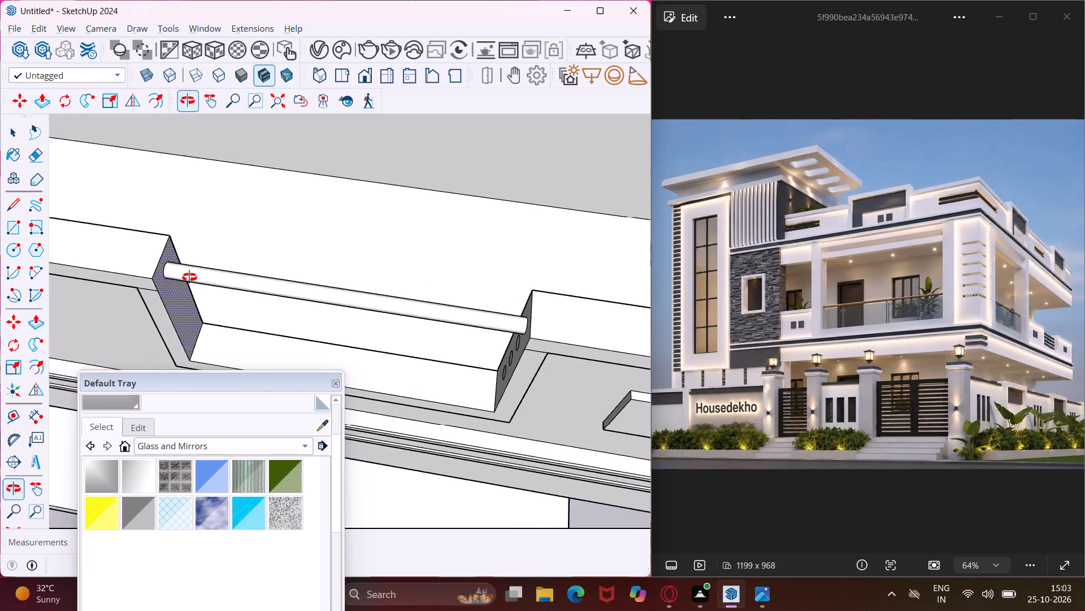
# Extrude the remaining three circles by the same distance to form parallel rails across the parapet notch.
pyautogui.moveTo(189, 277); pyautogui.dragTo(445, 149, button='middle')
pyautogui.scroll(3, 440, 257)
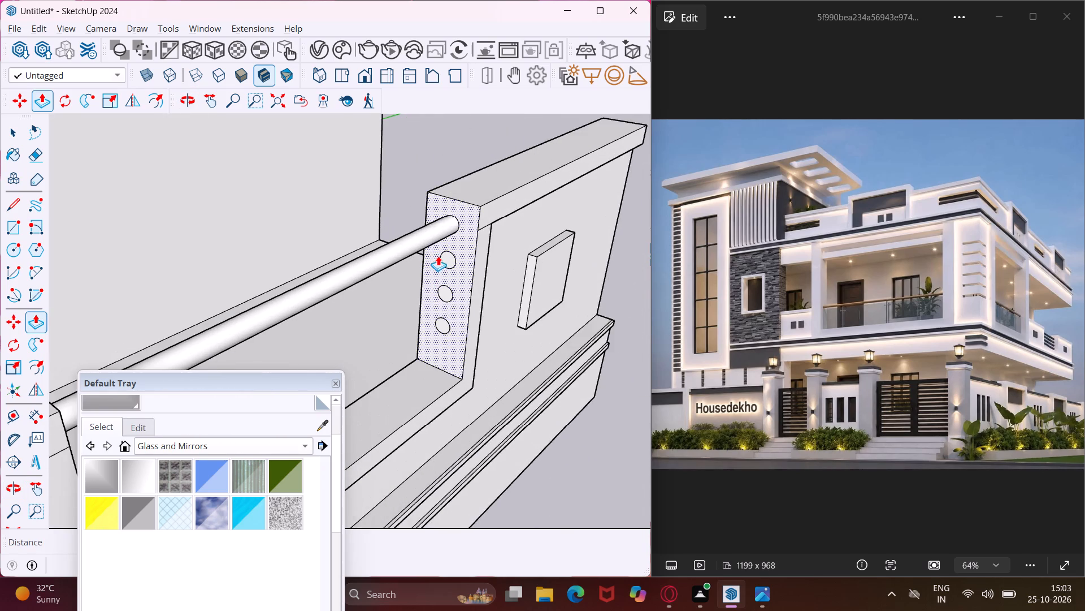
pyautogui.scroll(4, 438, 256)
pyautogui.doubleClick(450, 265)
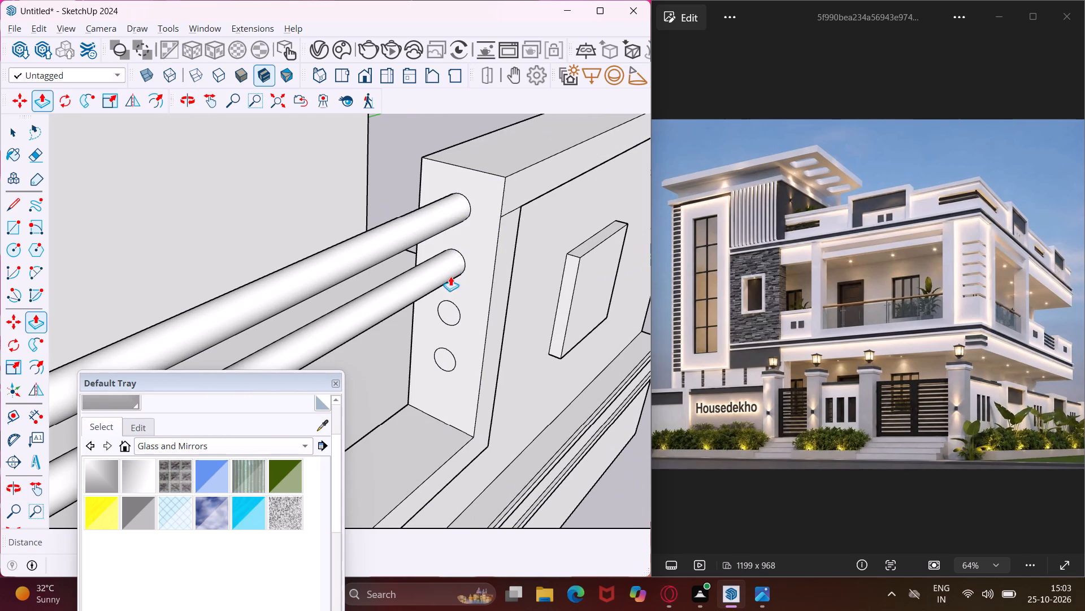
pyautogui.doubleClick(445, 309)
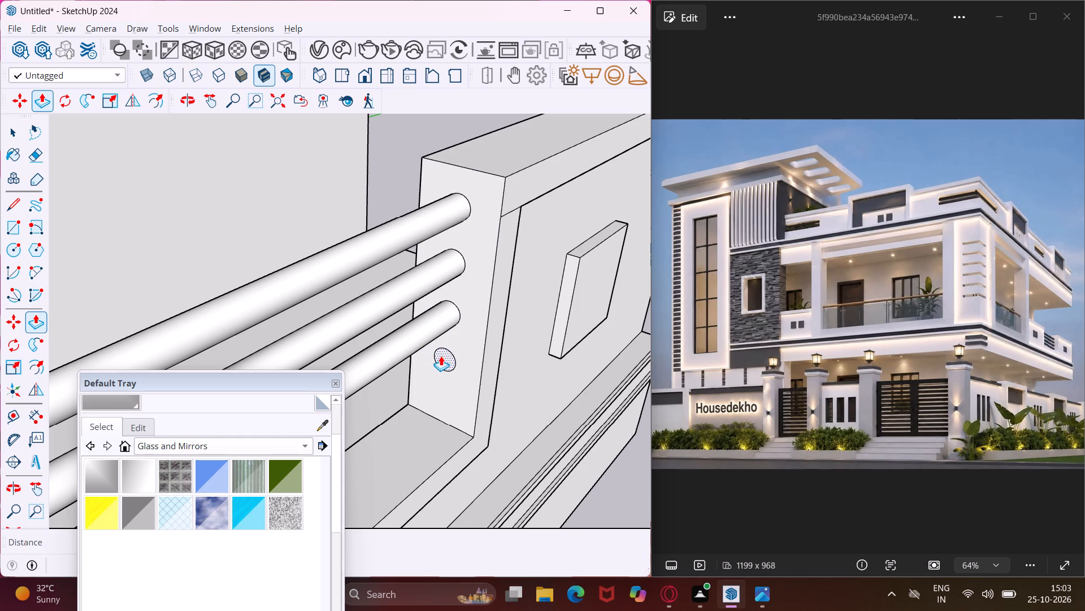
pyautogui.doubleClick(441, 356)
pyautogui.press('Escape')
pyautogui.press('space')
# Review the whole house from the side and front, including the railings and the roof parapet's front rectangles.
pyautogui.scroll(-13, 454, 206)
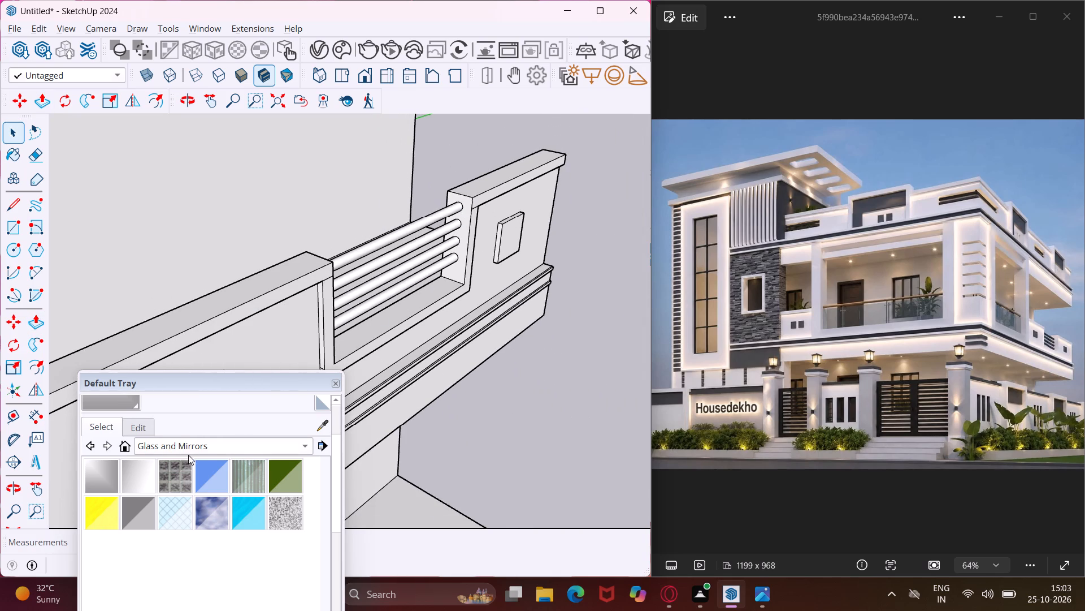
pyautogui.scroll(-5, 326, 277)
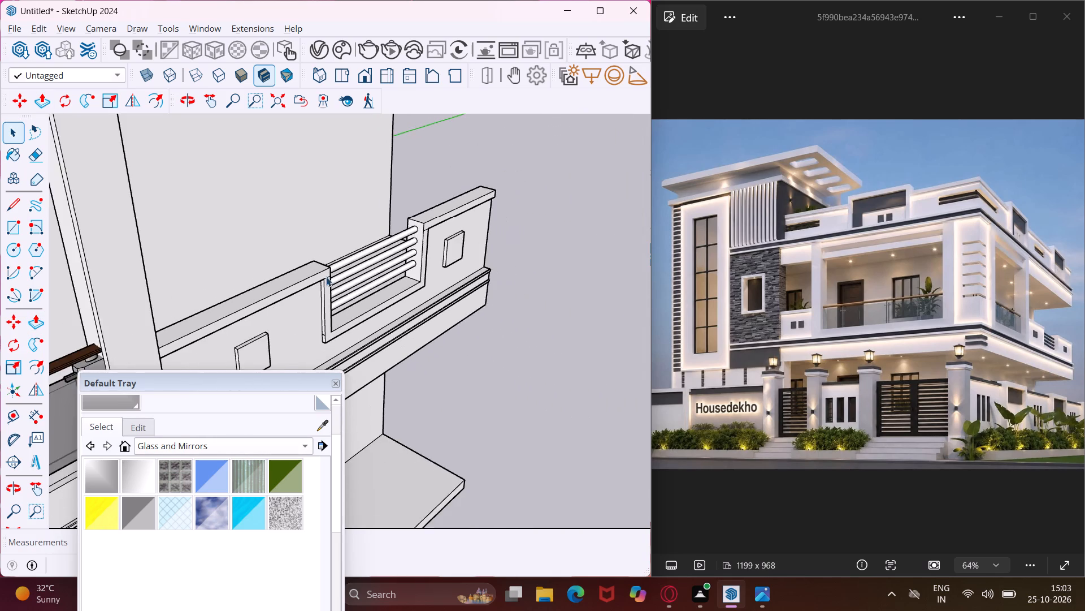
pyautogui.scroll(-4, 326, 277)
pyautogui.moveTo(325, 289); pyautogui.dragTo(383, 201, button='middle')
pyautogui.scroll(-3, 383, 201)
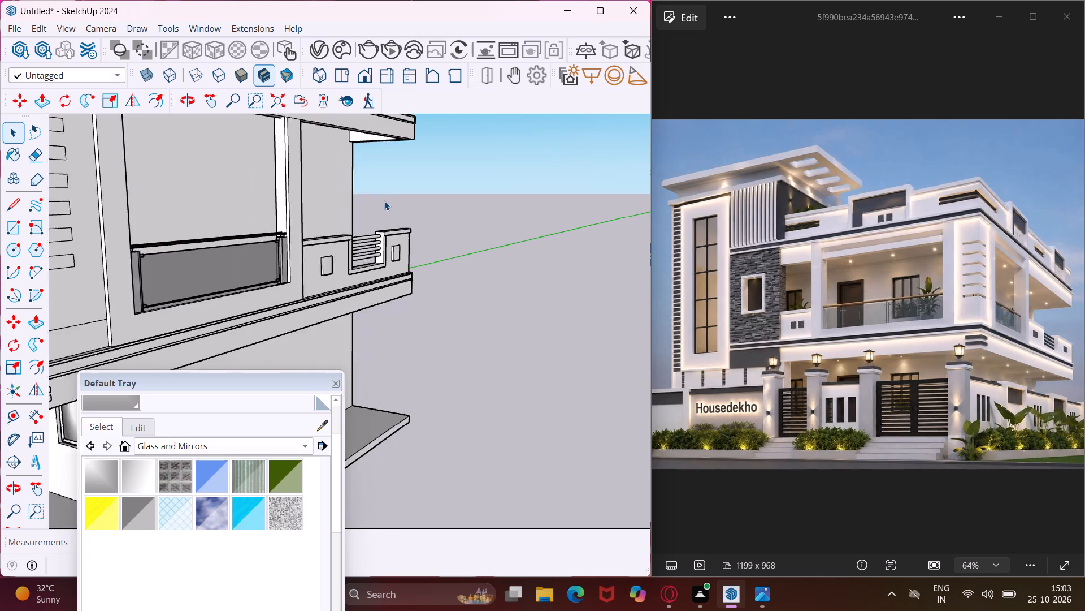
pyautogui.scroll(-16, 384, 201)
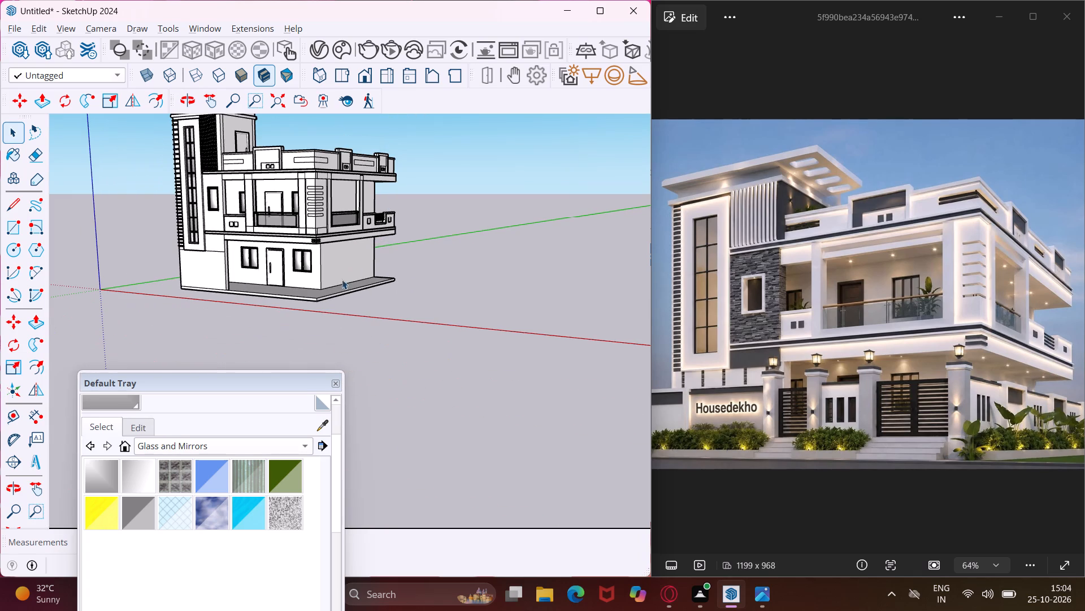
pyautogui.moveTo(301, 310); pyautogui.dragTo(409, 345, button='middle')
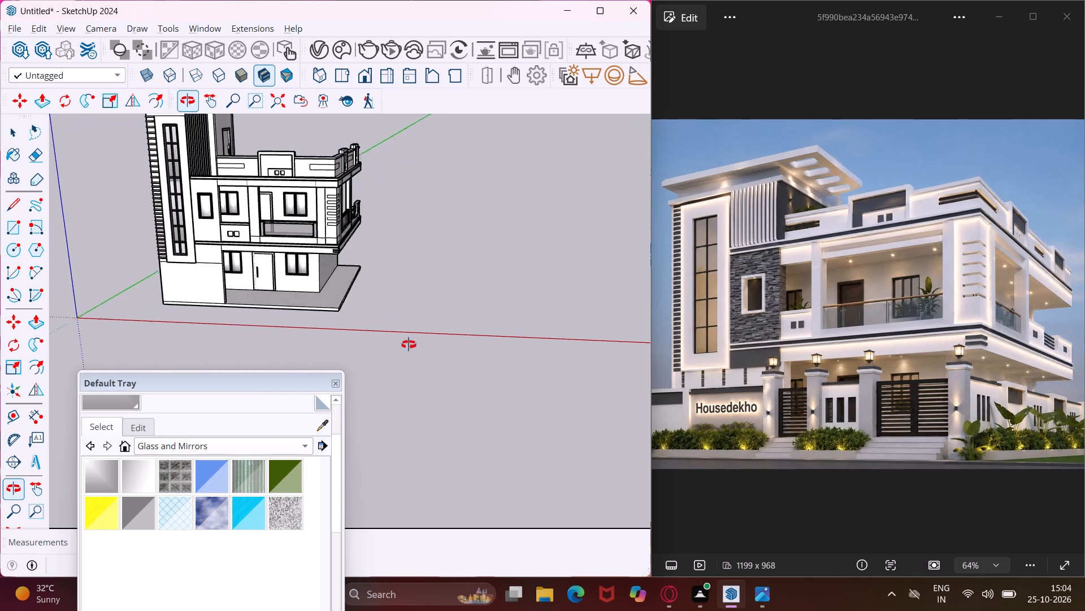
pyautogui.moveTo(409, 345); pyautogui.dragTo(462, 341, button='middle')
pyautogui.scroll(3, 253, 156)
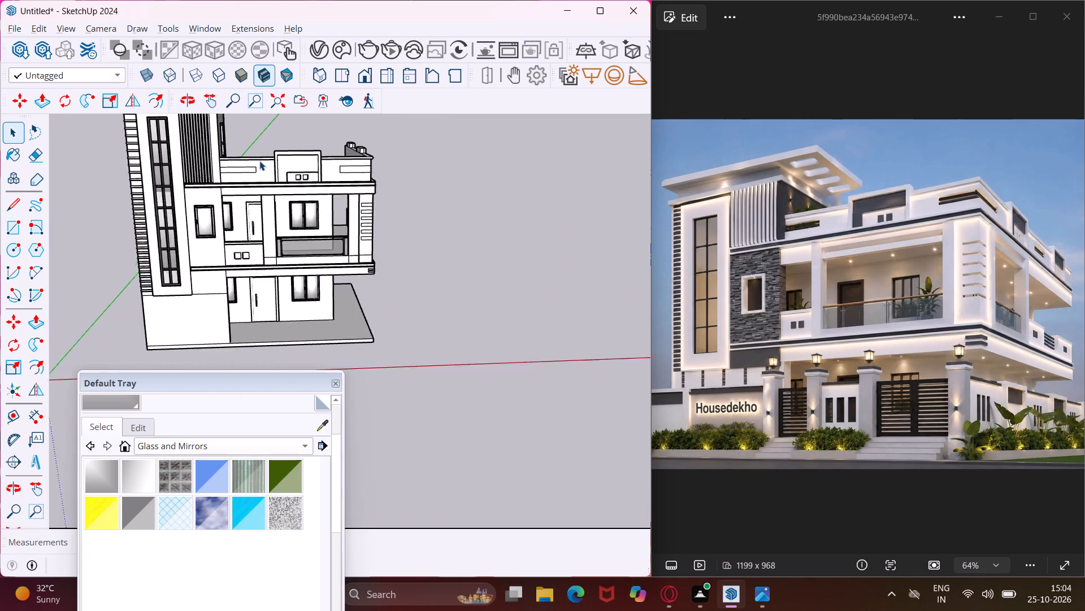
pyautogui.scroll(13, 259, 161)
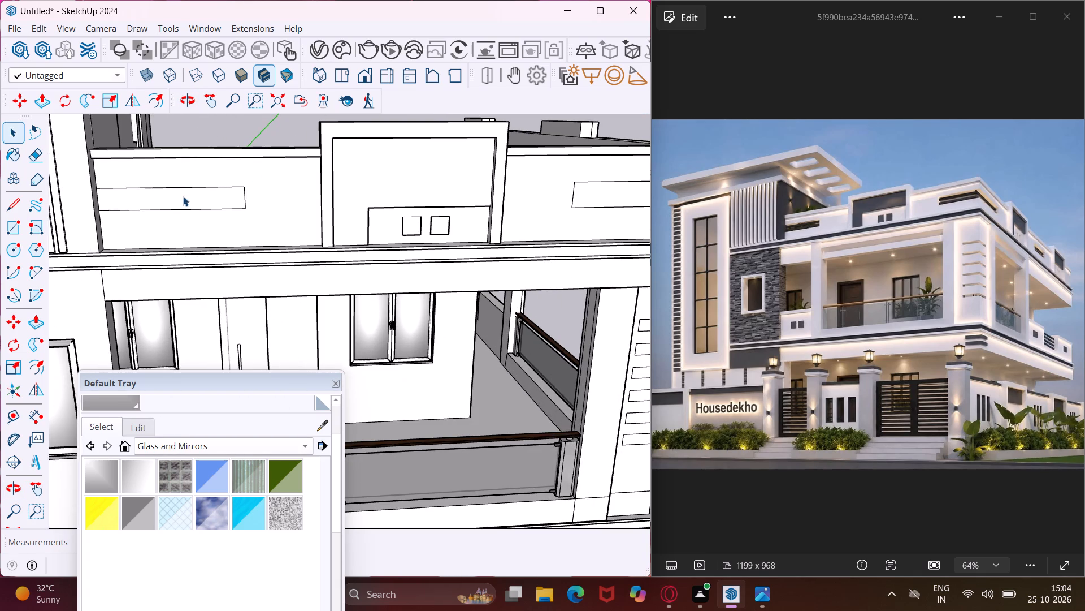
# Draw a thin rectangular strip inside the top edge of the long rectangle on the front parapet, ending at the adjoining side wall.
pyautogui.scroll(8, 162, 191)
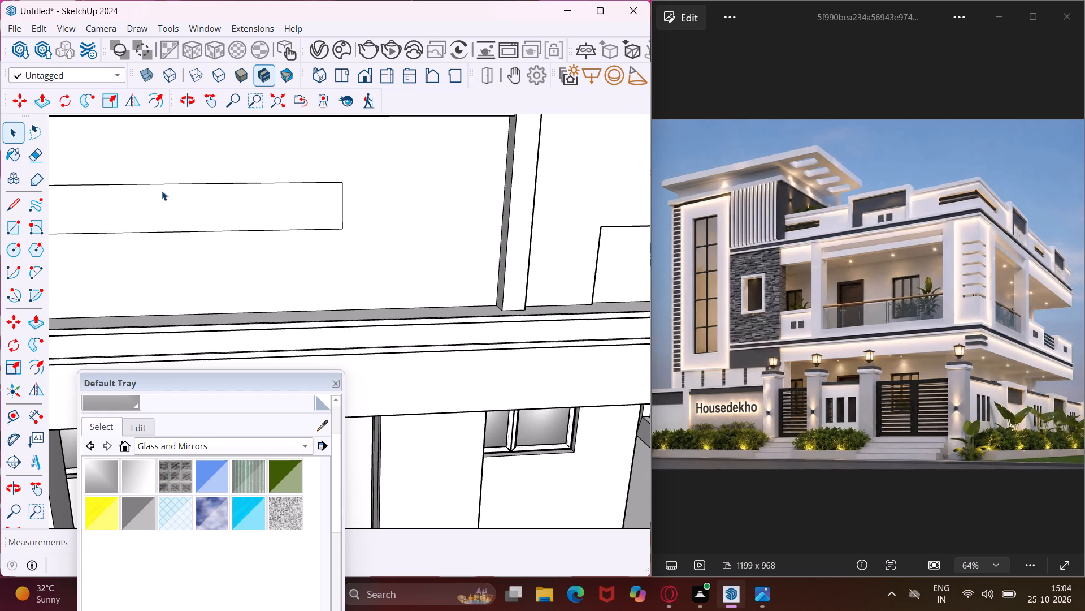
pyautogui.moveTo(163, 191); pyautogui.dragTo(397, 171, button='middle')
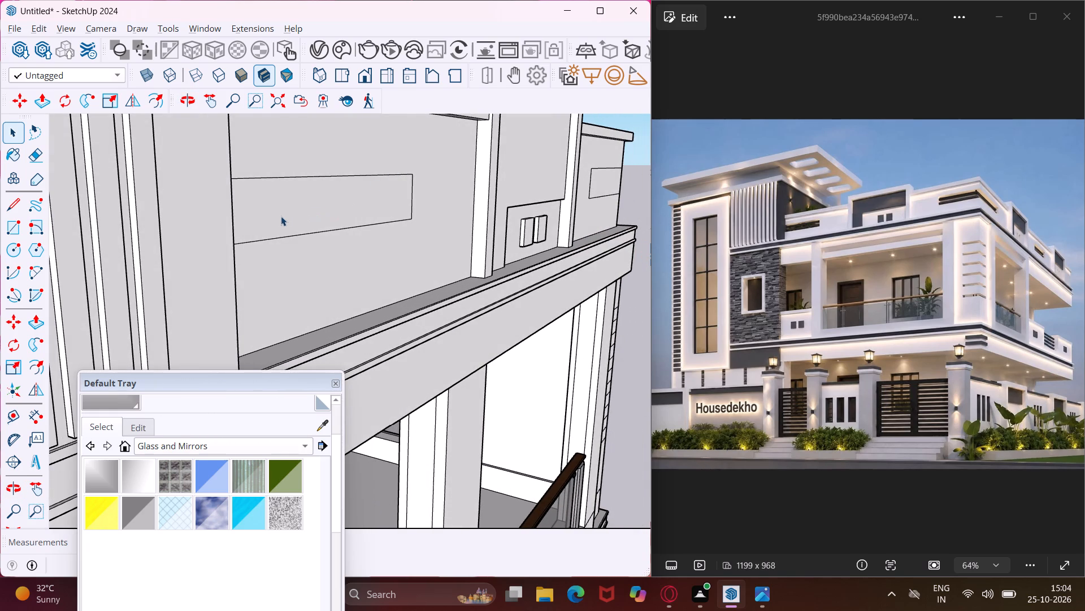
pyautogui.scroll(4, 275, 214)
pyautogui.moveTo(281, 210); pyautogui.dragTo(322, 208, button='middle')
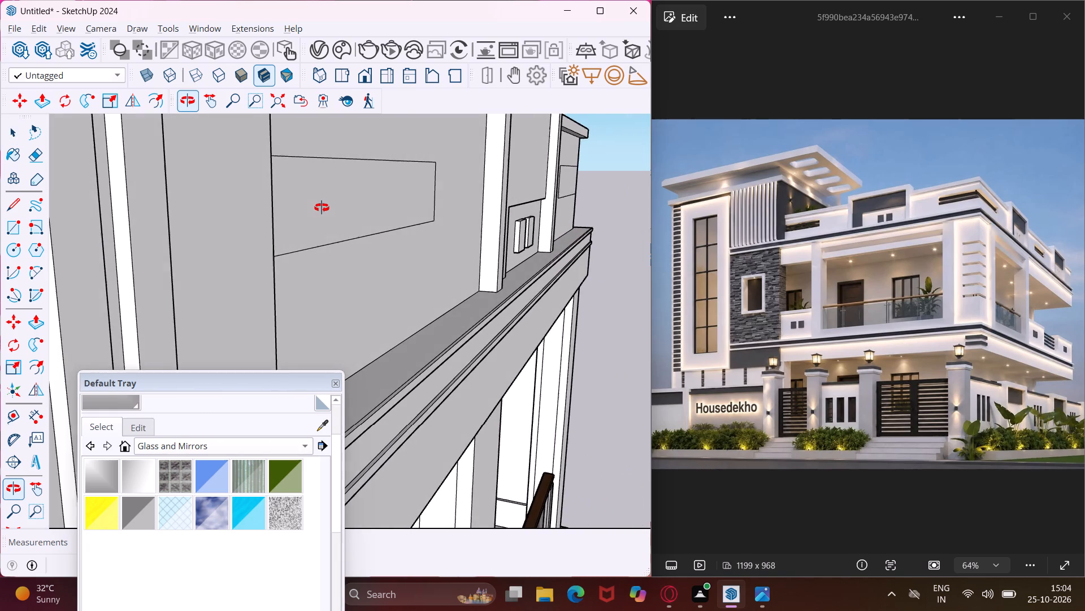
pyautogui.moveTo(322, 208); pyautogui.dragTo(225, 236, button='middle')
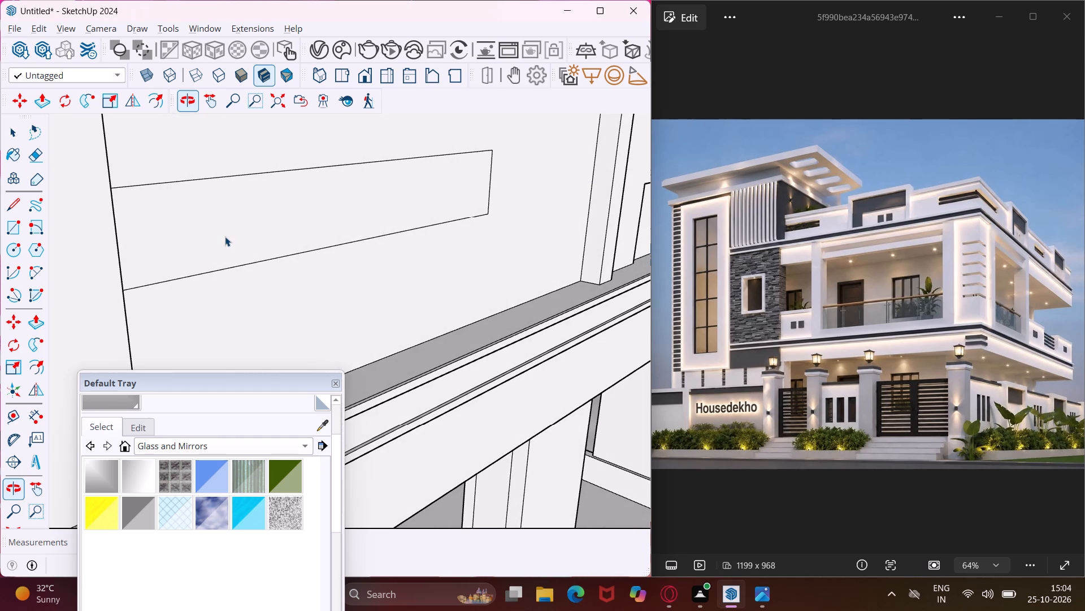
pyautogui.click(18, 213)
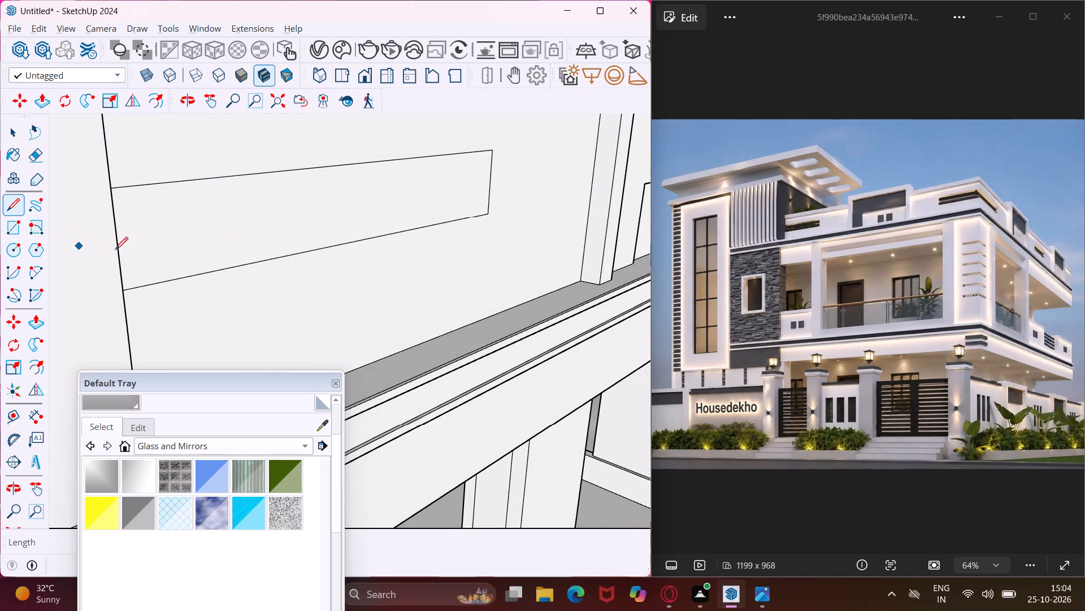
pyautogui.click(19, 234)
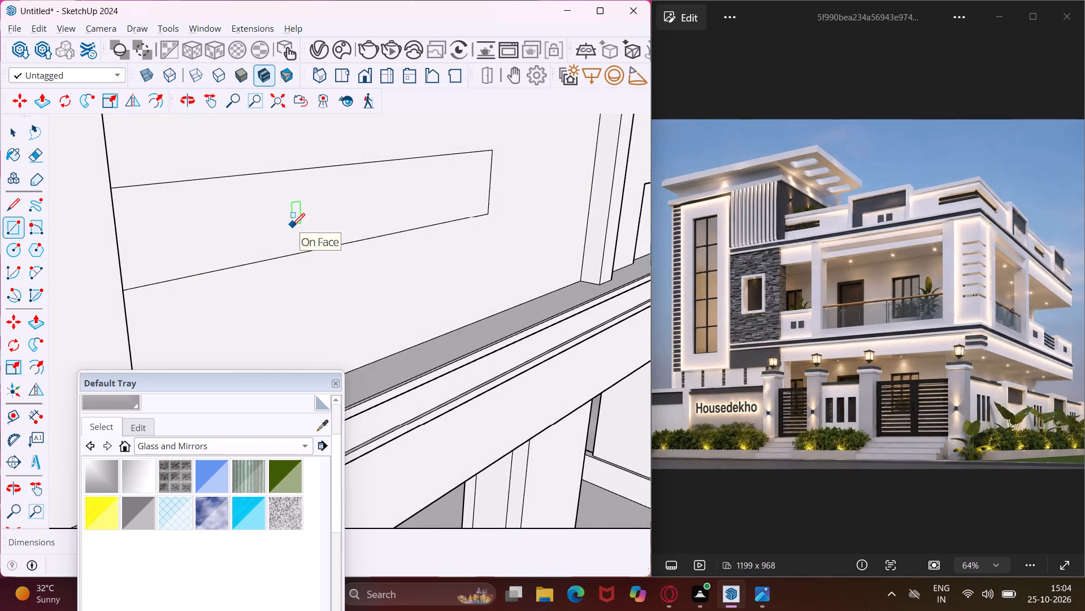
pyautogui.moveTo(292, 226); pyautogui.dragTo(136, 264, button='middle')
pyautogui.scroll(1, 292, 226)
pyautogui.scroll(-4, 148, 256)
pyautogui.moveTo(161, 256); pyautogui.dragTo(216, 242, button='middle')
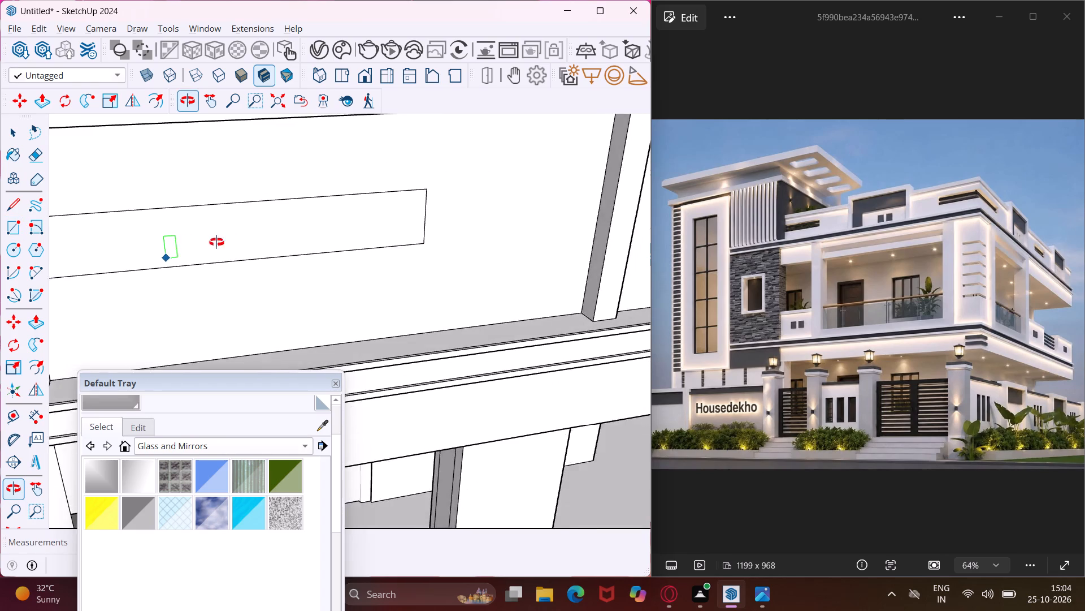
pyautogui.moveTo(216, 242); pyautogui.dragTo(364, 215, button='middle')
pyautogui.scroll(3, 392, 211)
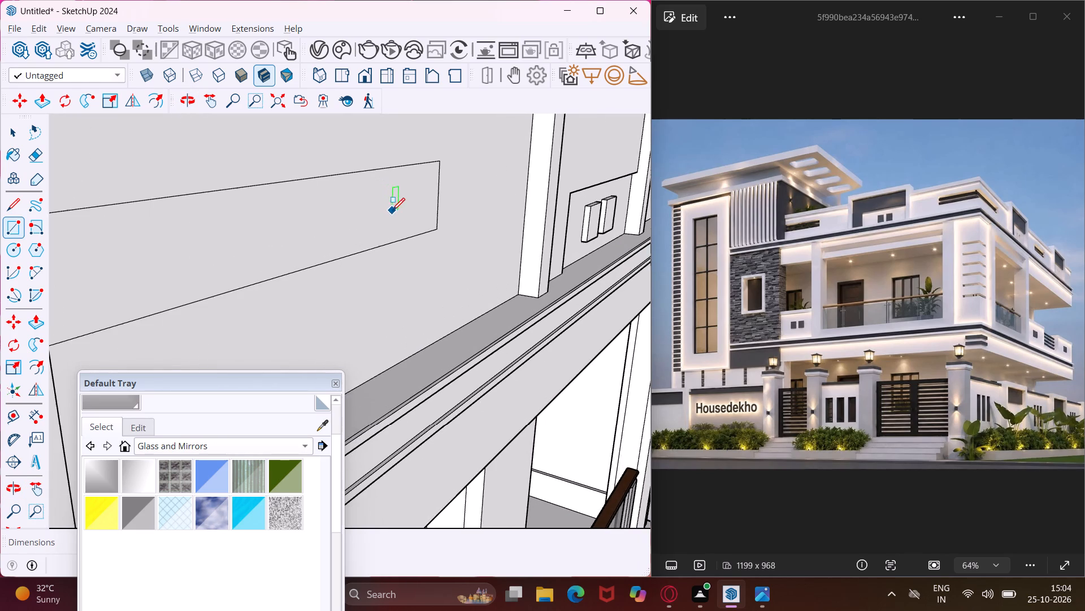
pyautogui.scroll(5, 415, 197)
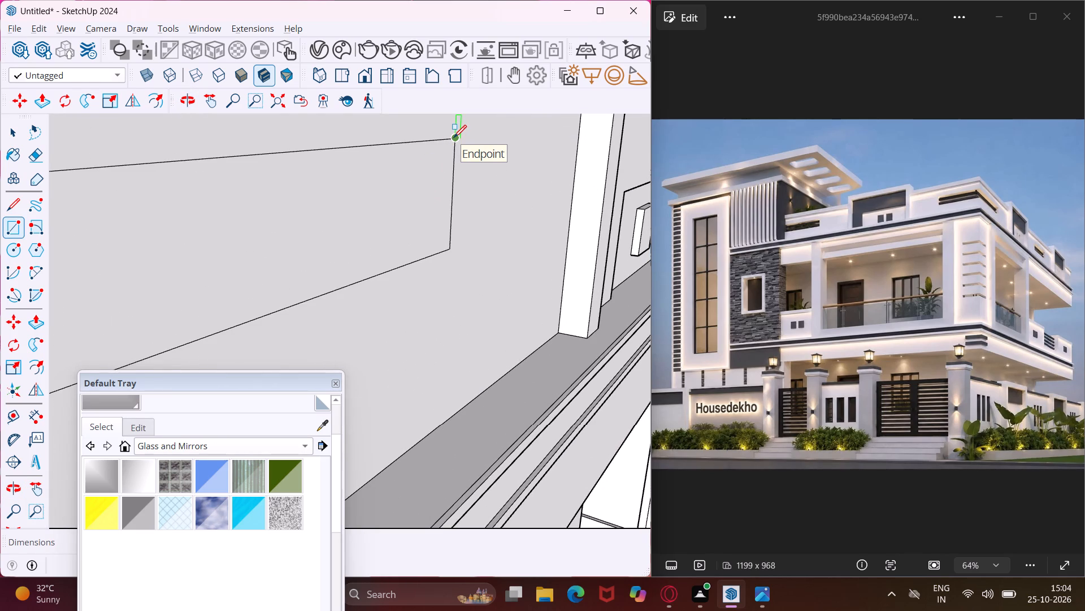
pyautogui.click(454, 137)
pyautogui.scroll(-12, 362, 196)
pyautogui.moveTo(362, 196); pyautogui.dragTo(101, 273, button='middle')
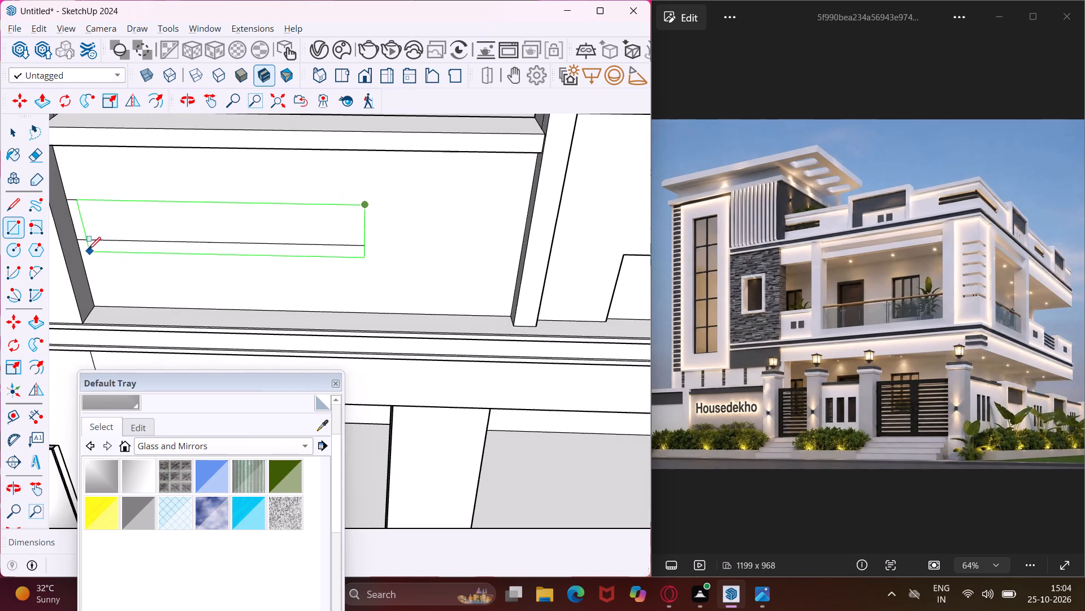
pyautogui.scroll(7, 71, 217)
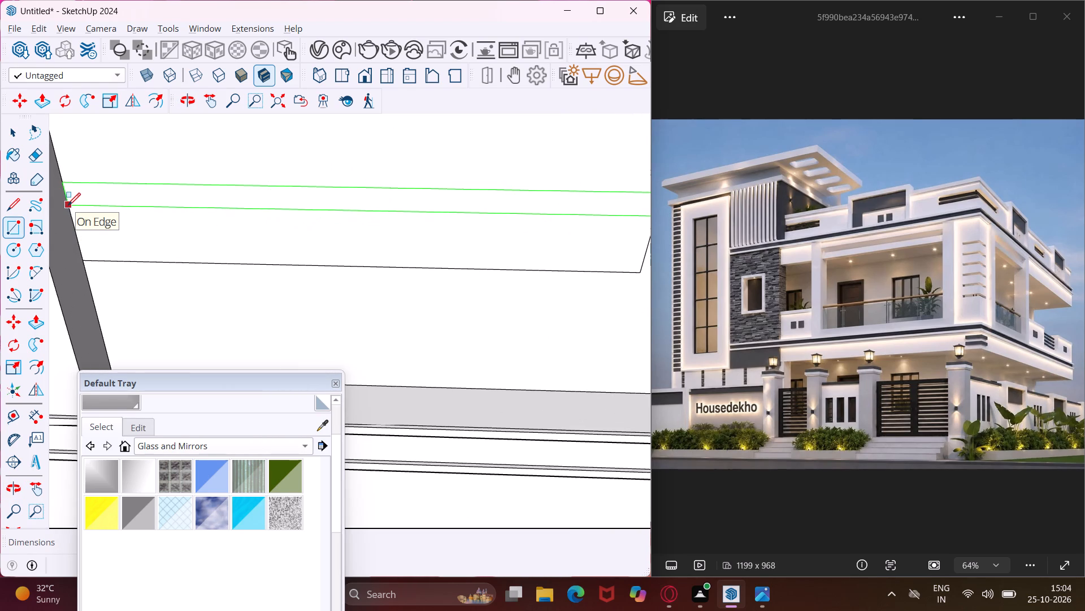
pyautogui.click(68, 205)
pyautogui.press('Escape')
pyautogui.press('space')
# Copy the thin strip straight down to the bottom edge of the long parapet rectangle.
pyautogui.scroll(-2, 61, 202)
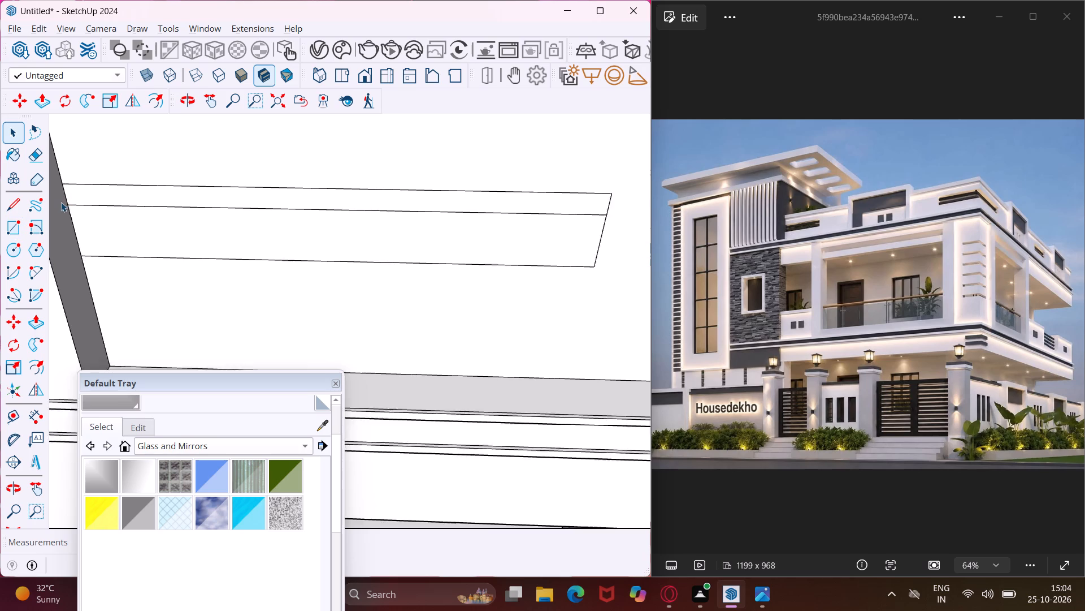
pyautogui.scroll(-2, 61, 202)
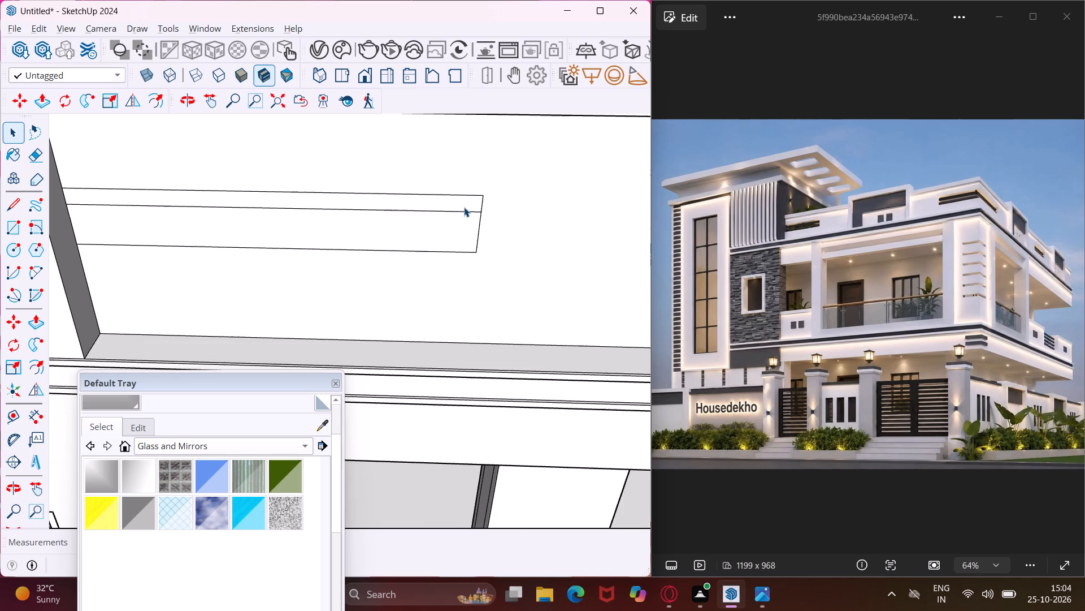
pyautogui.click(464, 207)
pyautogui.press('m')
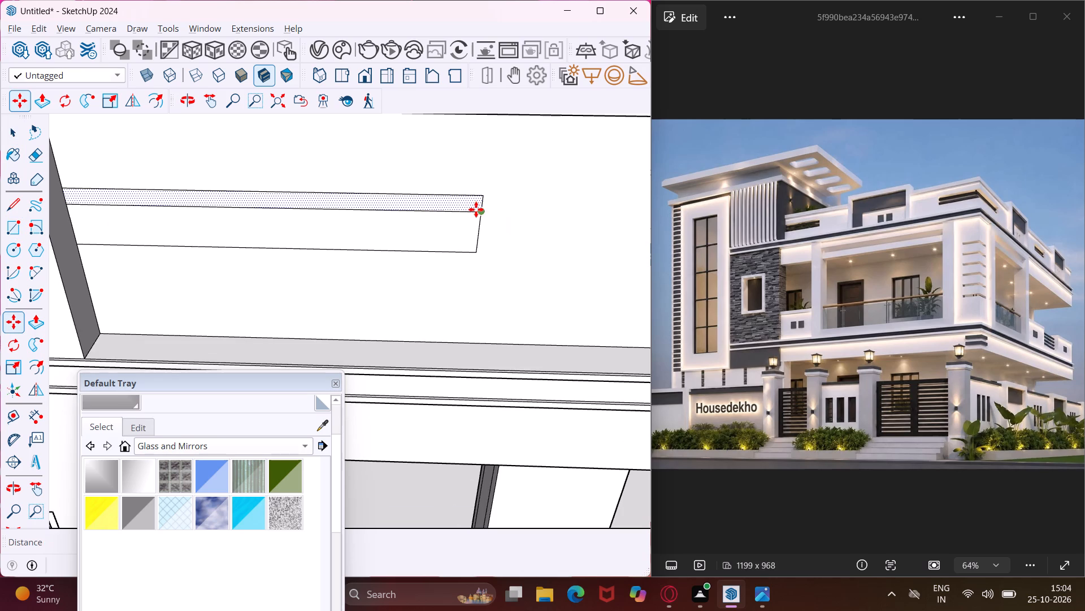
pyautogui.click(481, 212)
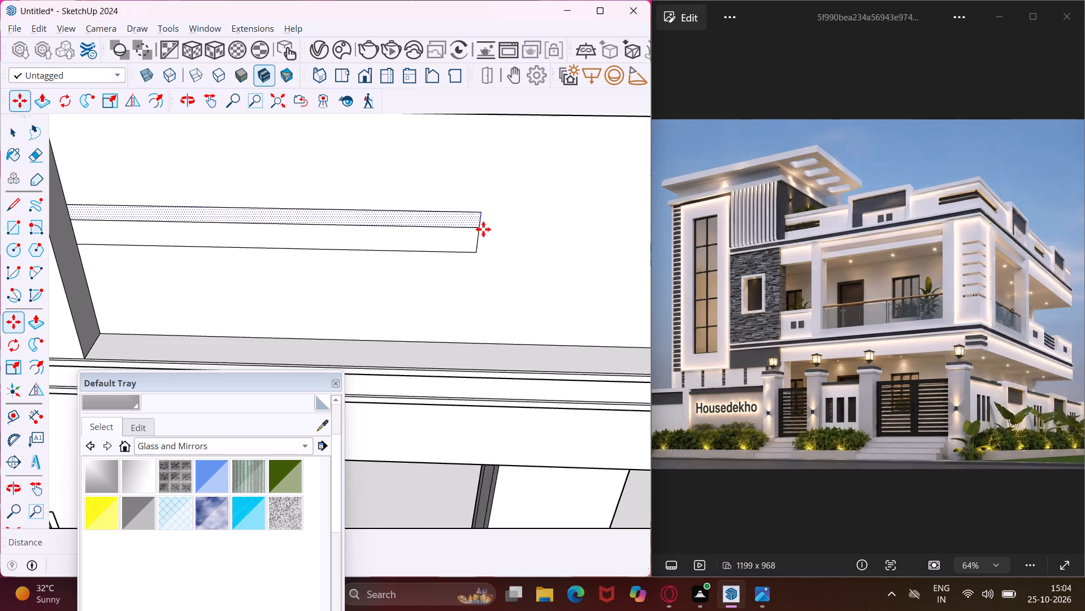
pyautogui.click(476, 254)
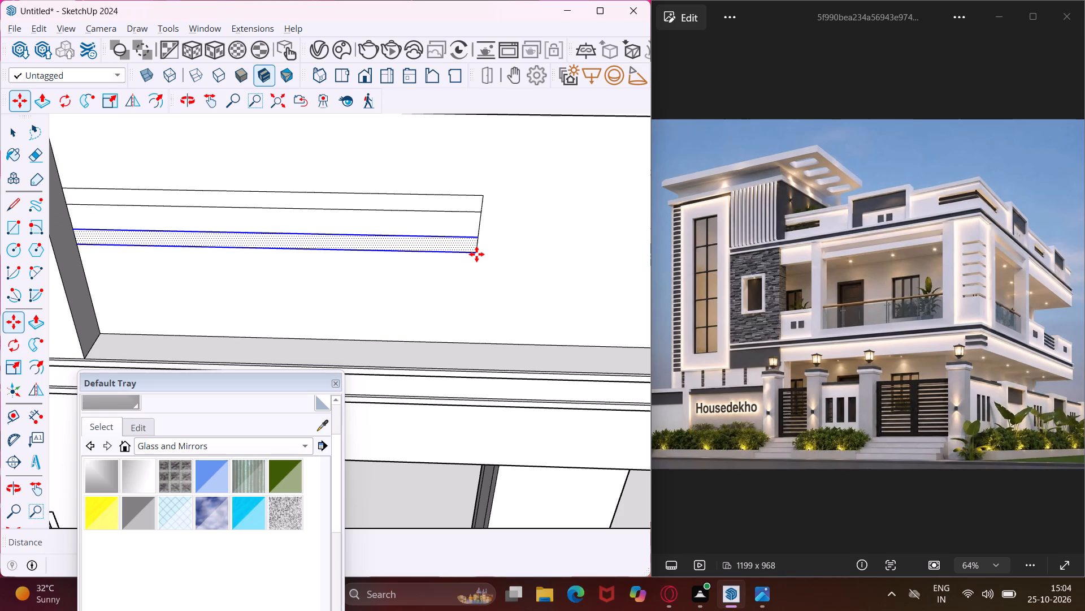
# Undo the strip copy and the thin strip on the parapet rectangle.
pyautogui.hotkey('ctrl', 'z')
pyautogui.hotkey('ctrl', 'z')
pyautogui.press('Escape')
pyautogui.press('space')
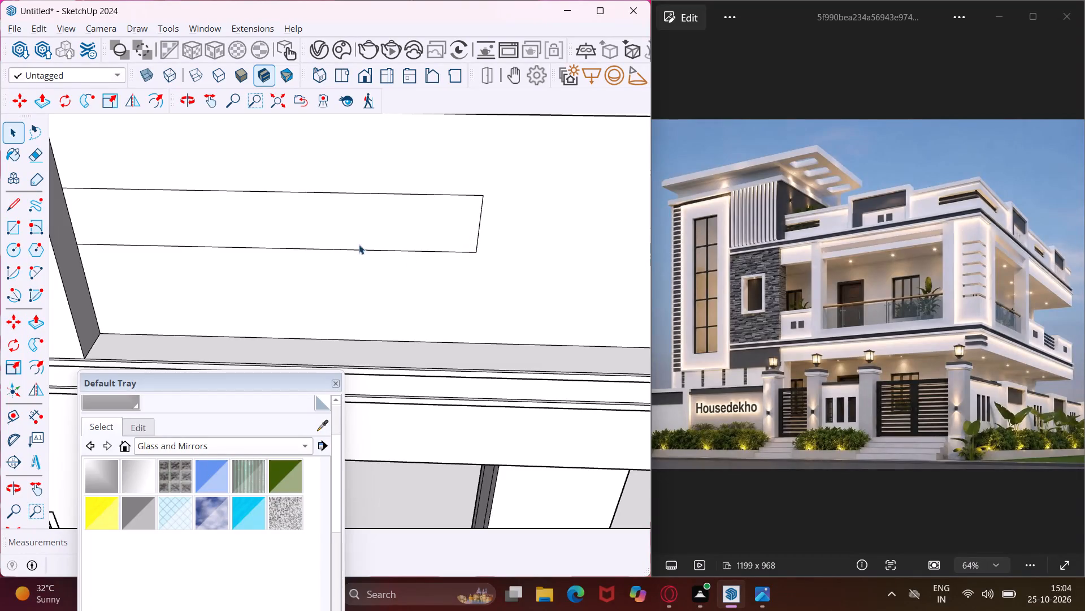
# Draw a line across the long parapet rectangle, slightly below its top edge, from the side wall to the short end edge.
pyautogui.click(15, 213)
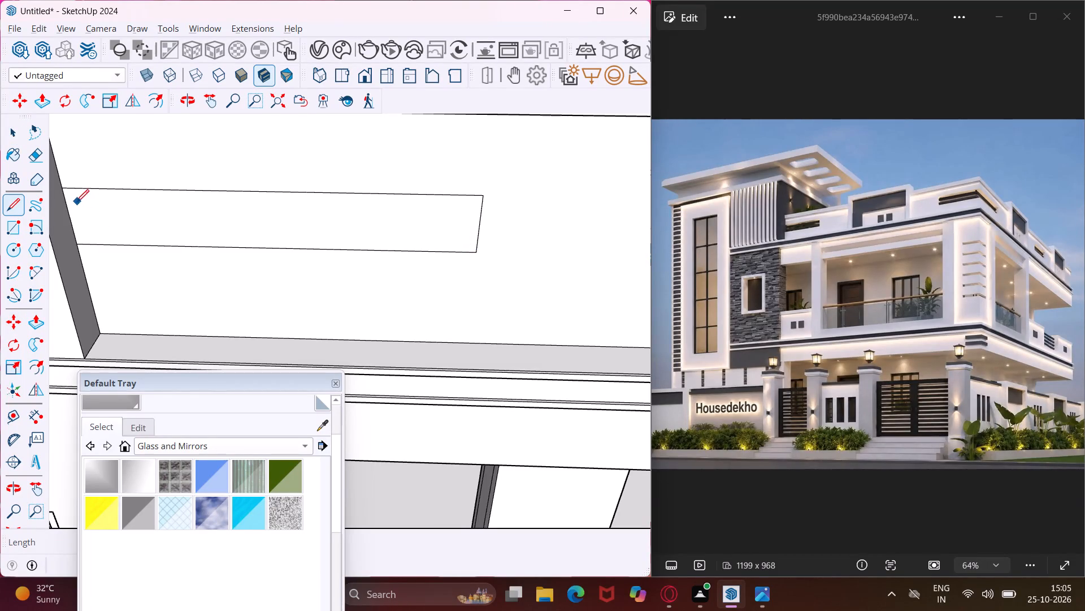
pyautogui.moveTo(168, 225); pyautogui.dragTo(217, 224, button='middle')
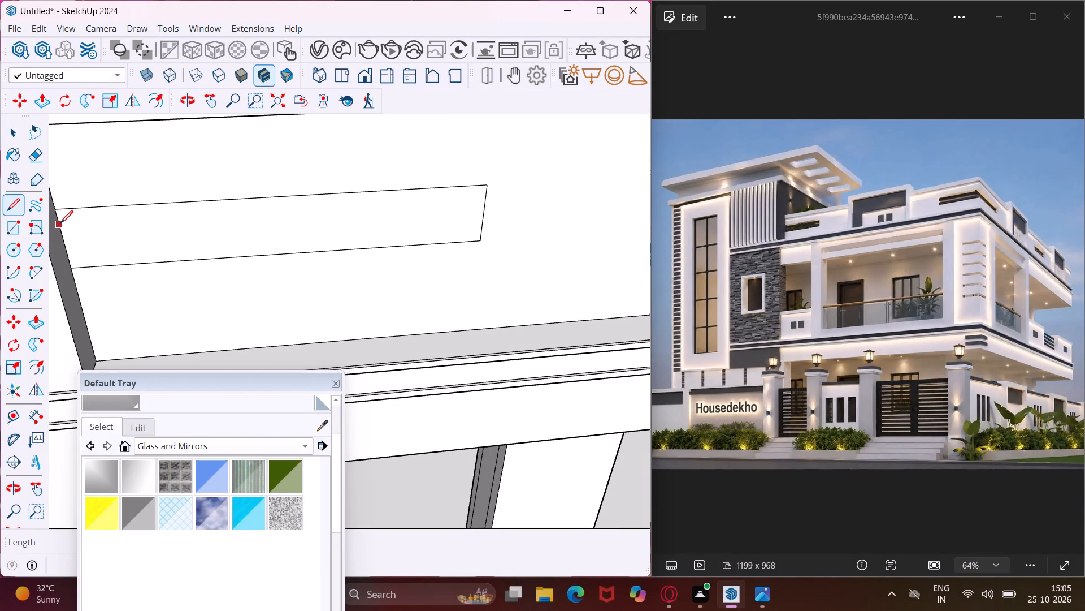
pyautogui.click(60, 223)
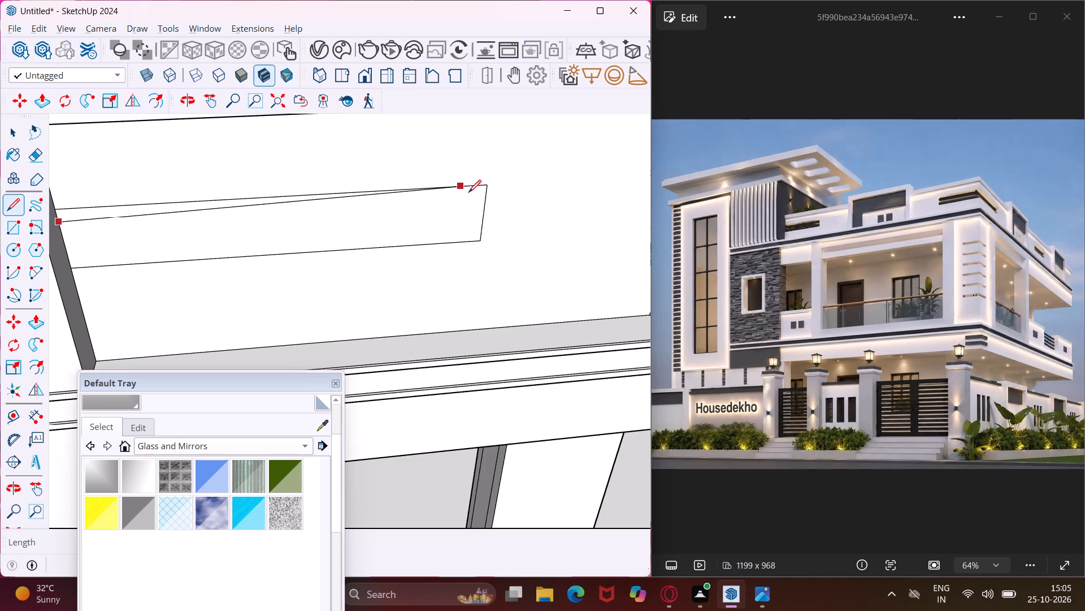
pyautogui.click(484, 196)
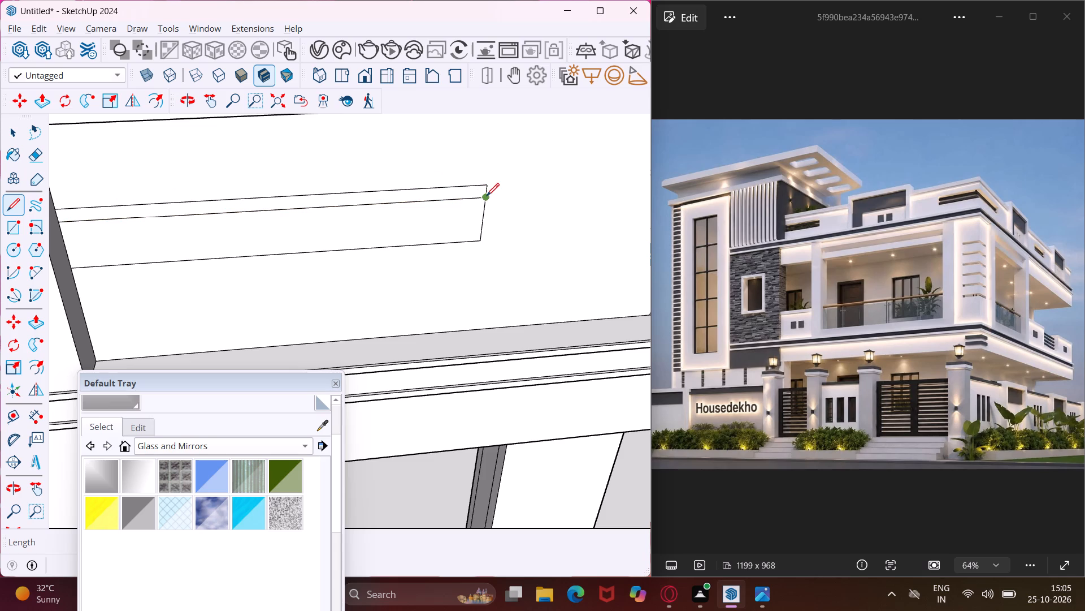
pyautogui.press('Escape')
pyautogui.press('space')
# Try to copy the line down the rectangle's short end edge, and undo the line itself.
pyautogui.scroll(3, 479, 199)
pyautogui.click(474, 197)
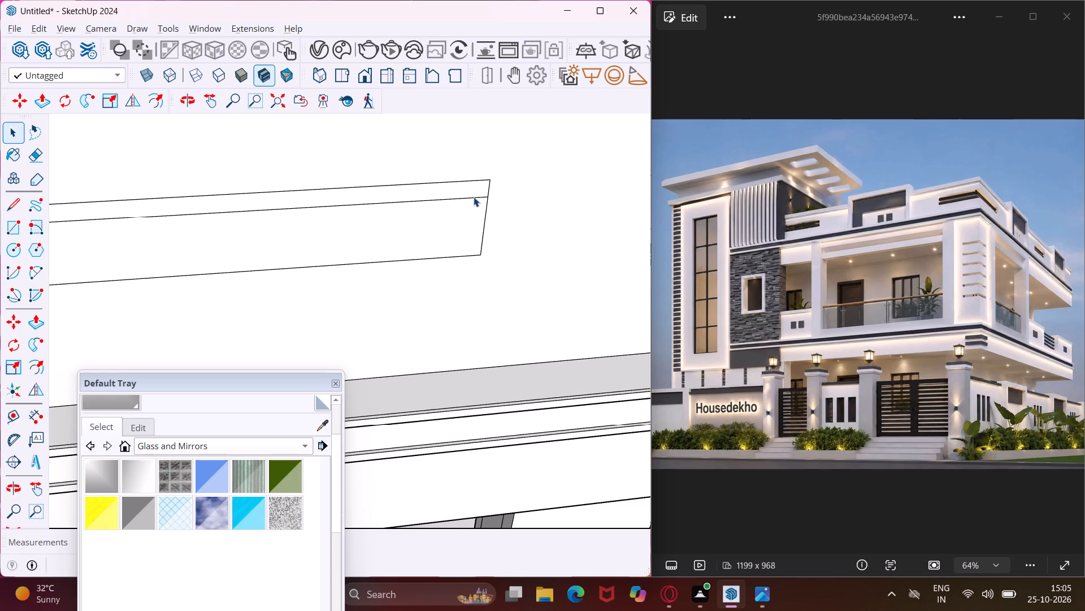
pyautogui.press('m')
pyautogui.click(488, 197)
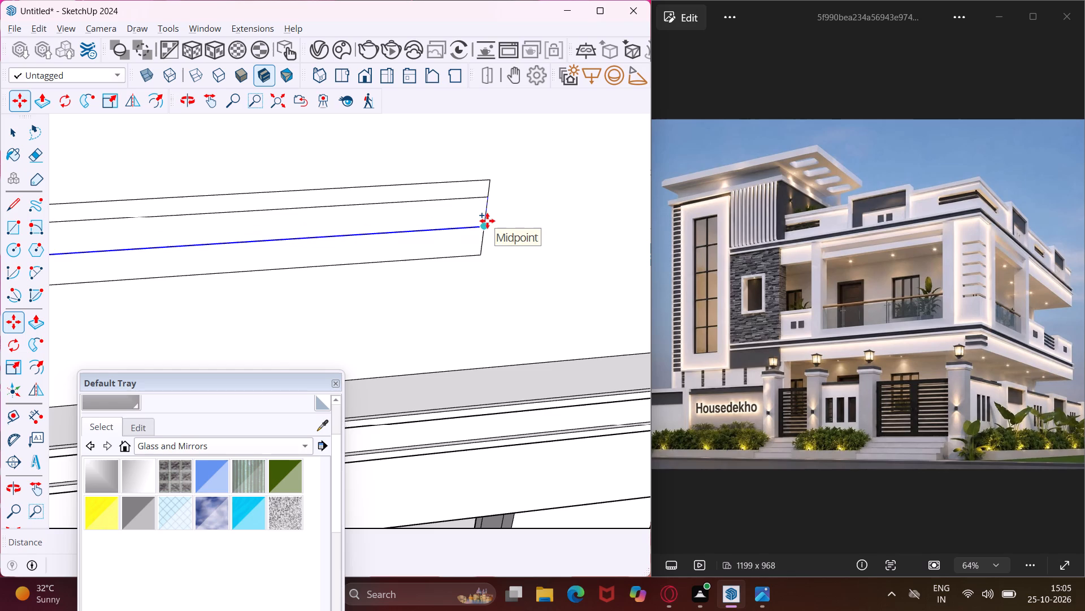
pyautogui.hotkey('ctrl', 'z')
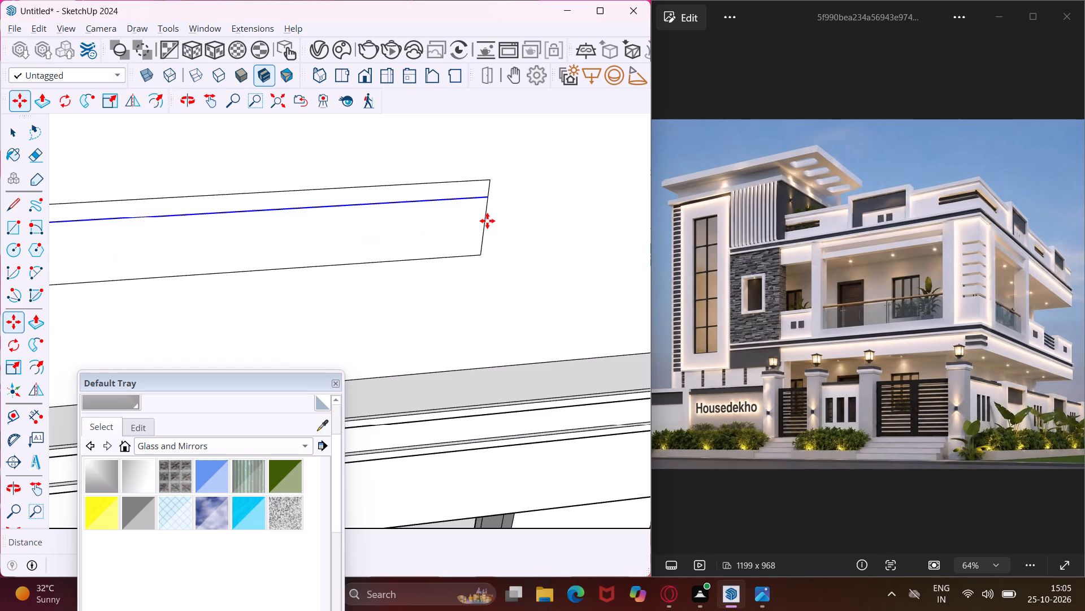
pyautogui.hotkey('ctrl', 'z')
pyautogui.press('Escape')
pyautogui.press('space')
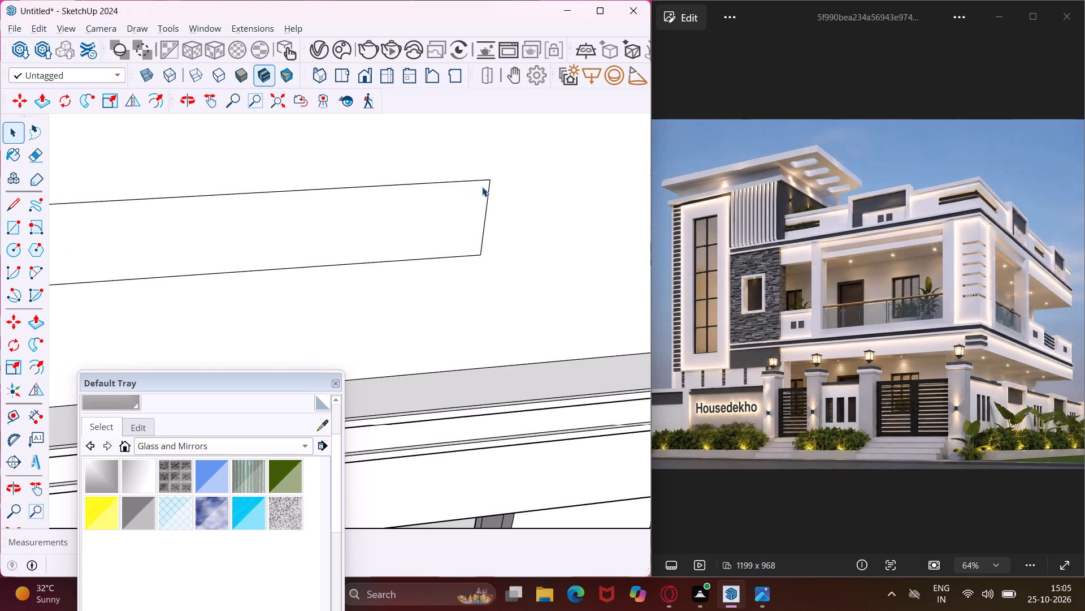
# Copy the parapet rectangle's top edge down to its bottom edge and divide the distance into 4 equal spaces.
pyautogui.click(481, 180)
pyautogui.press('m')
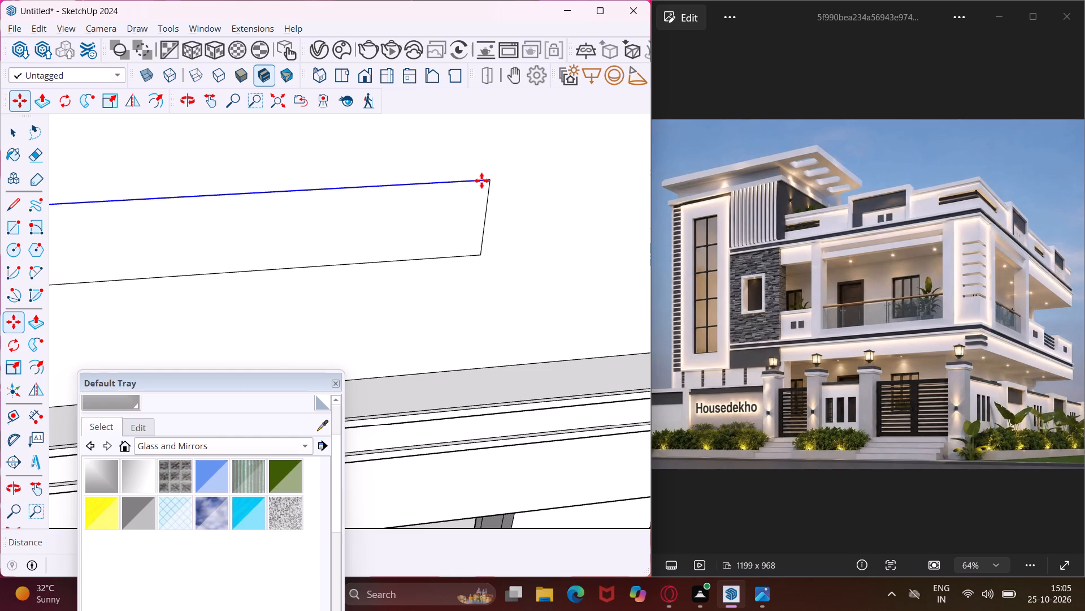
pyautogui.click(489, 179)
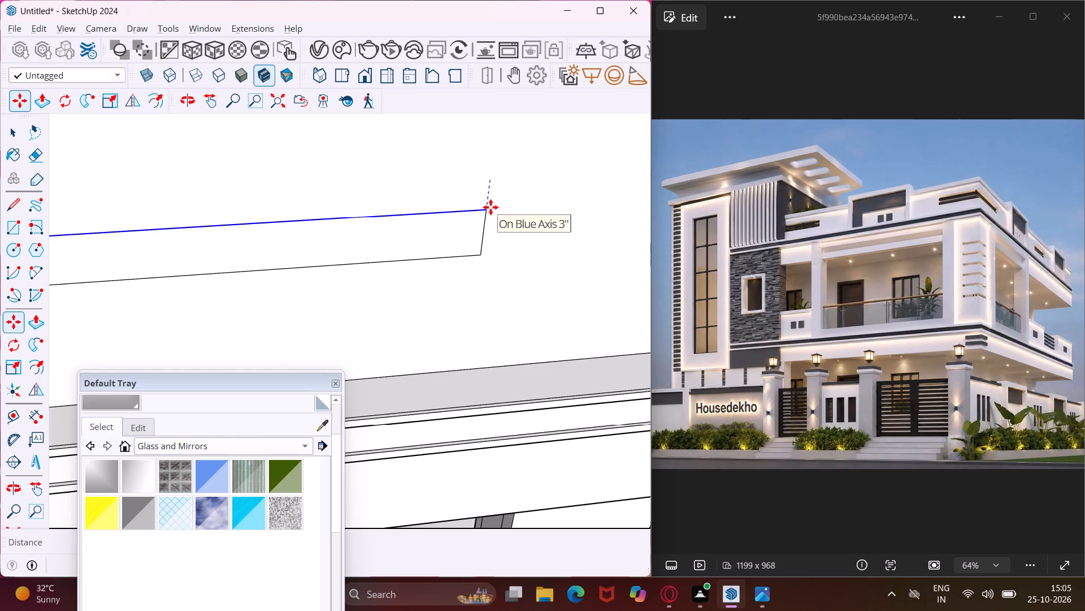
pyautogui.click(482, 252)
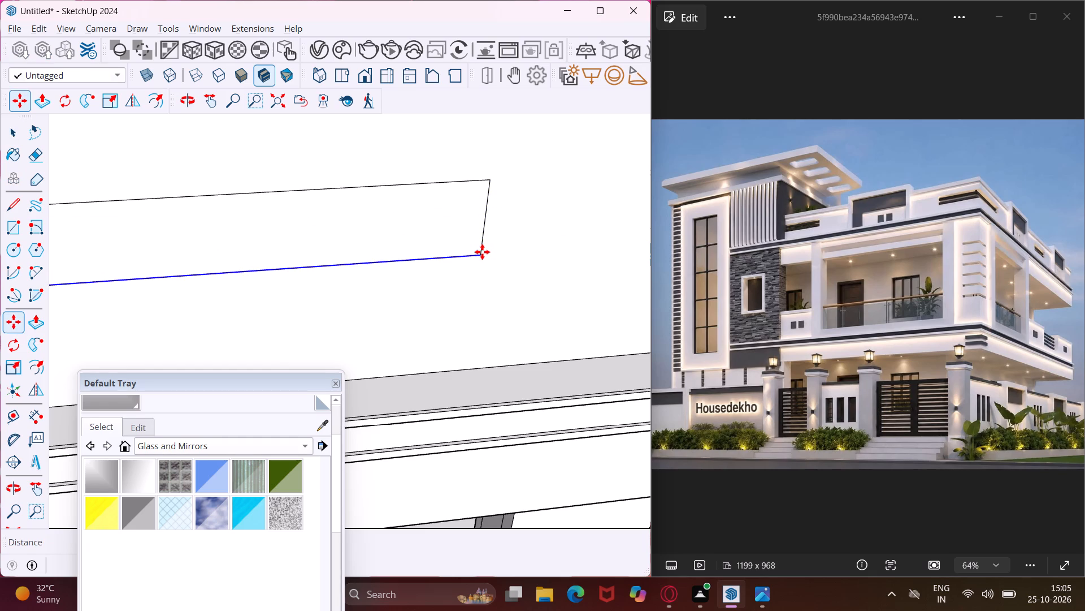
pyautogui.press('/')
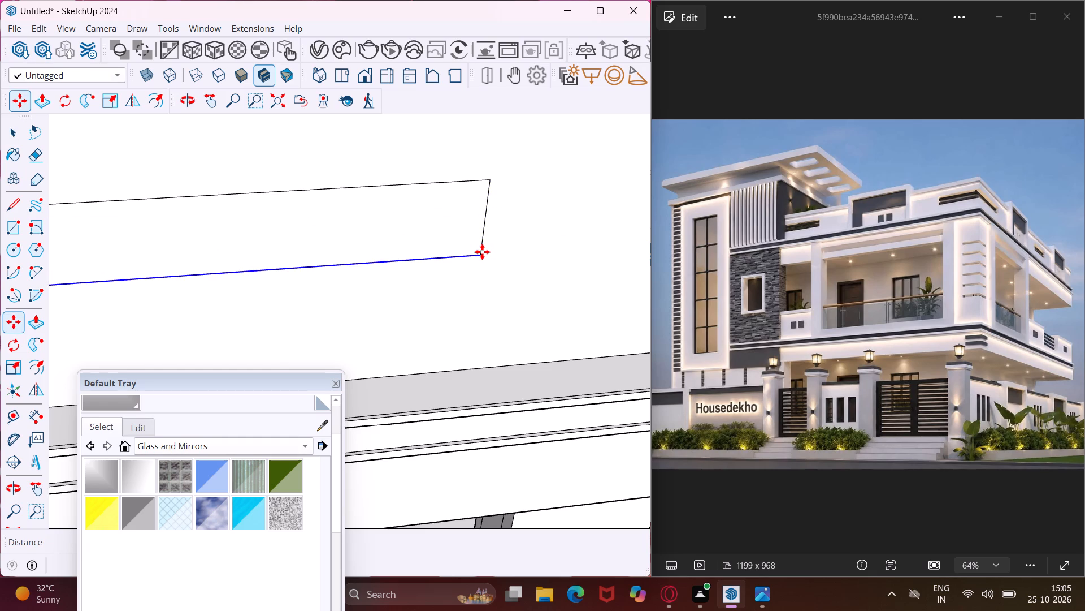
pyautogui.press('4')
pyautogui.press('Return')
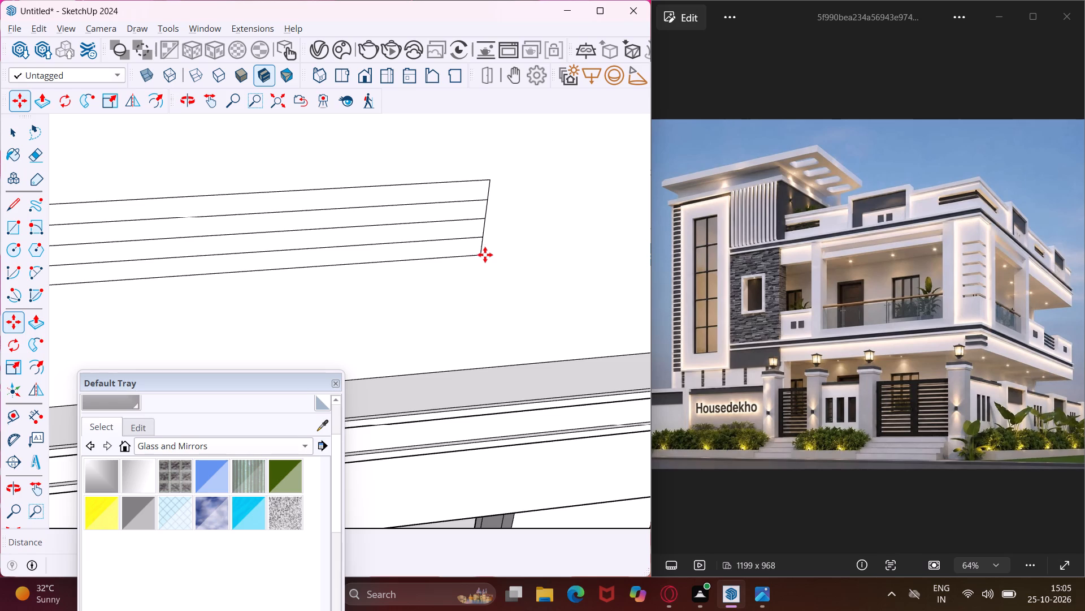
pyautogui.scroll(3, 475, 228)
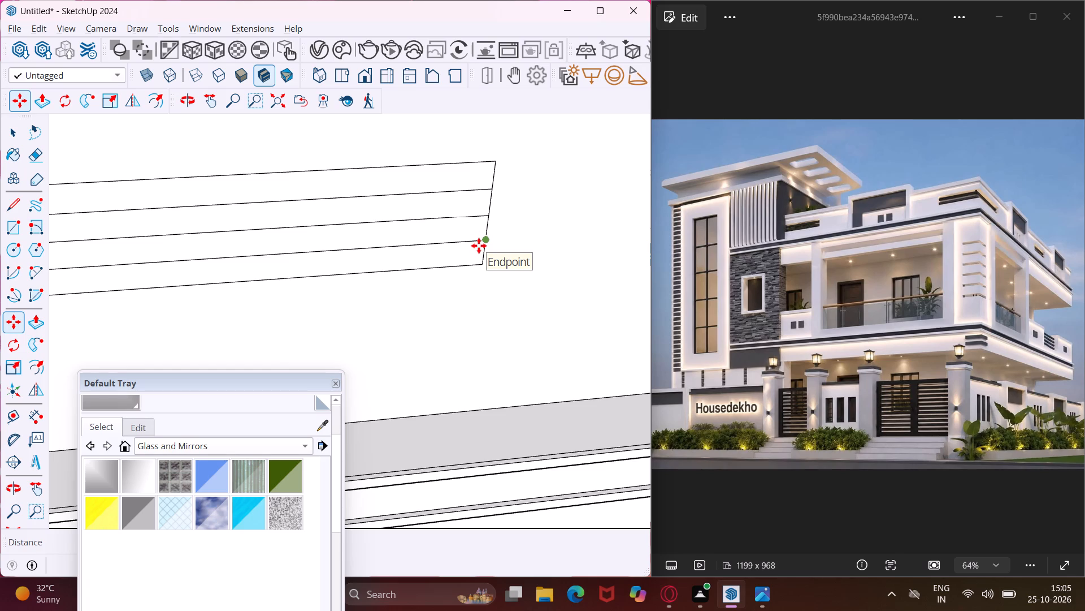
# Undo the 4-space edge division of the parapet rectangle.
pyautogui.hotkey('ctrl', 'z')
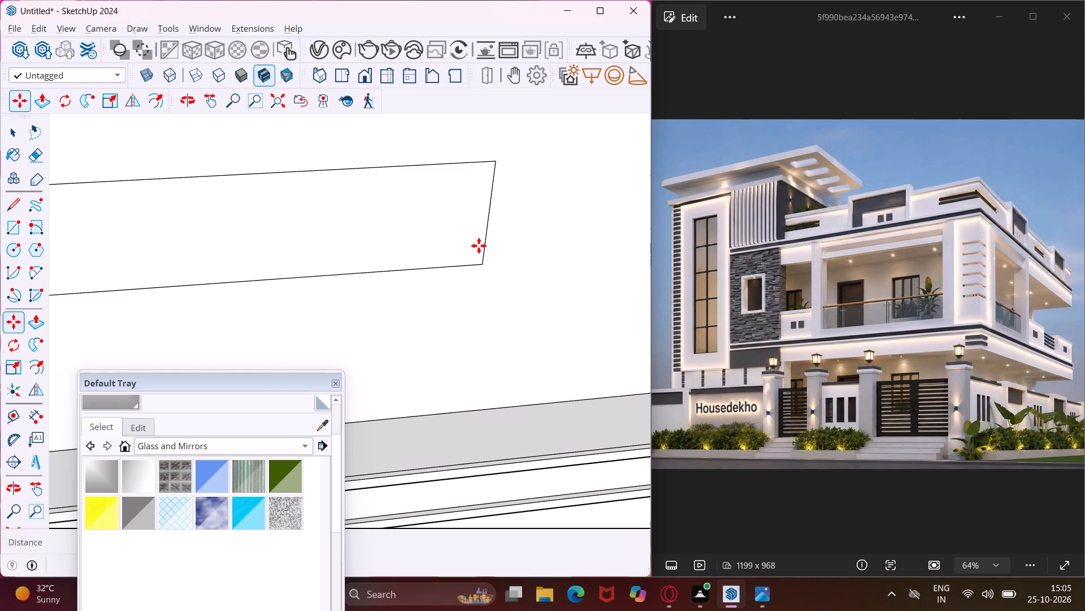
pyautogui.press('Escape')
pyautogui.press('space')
# Copy the parapet rectangle's top edge down to its bottom edge and divide the distance into 5 equal spaces.
pyautogui.click(482, 163)
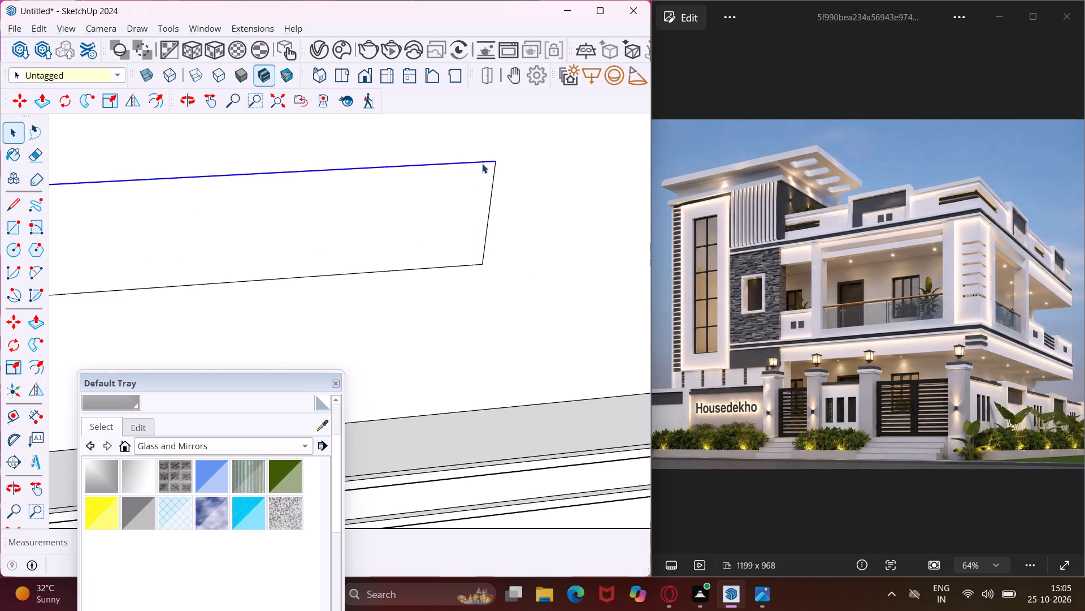
pyautogui.press('m')
pyautogui.click(495, 161)
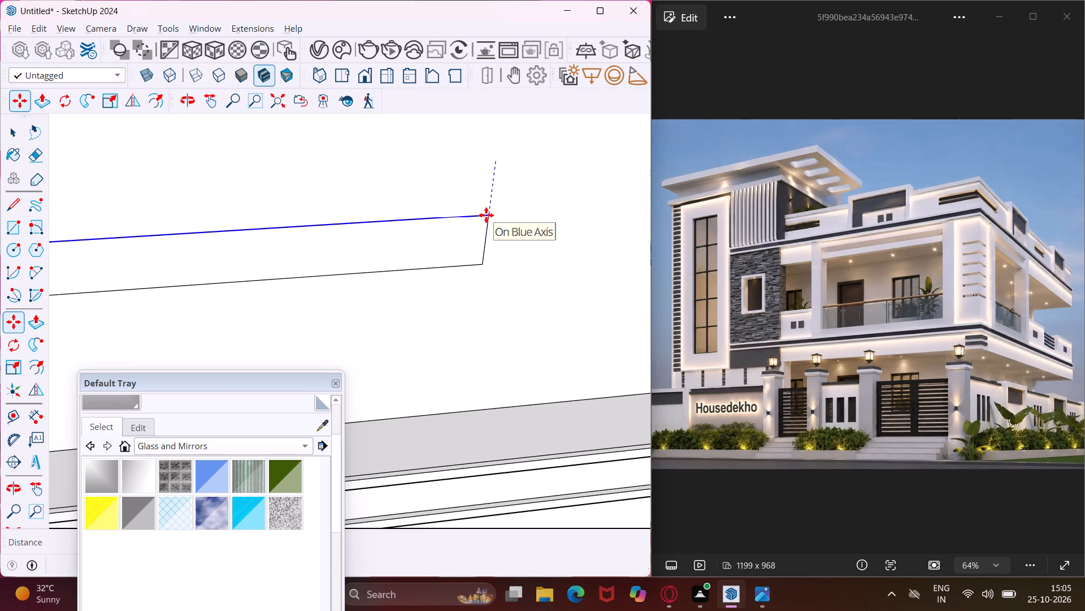
pyautogui.click(484, 265)
pyautogui.press('/')
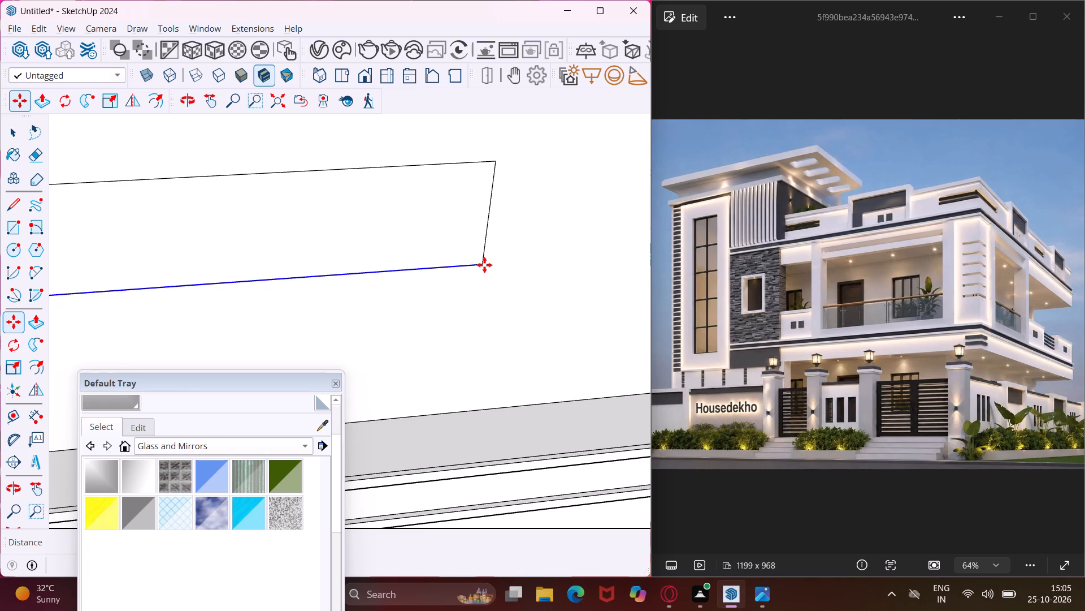
pyautogui.press('5')
pyautogui.press('Return')
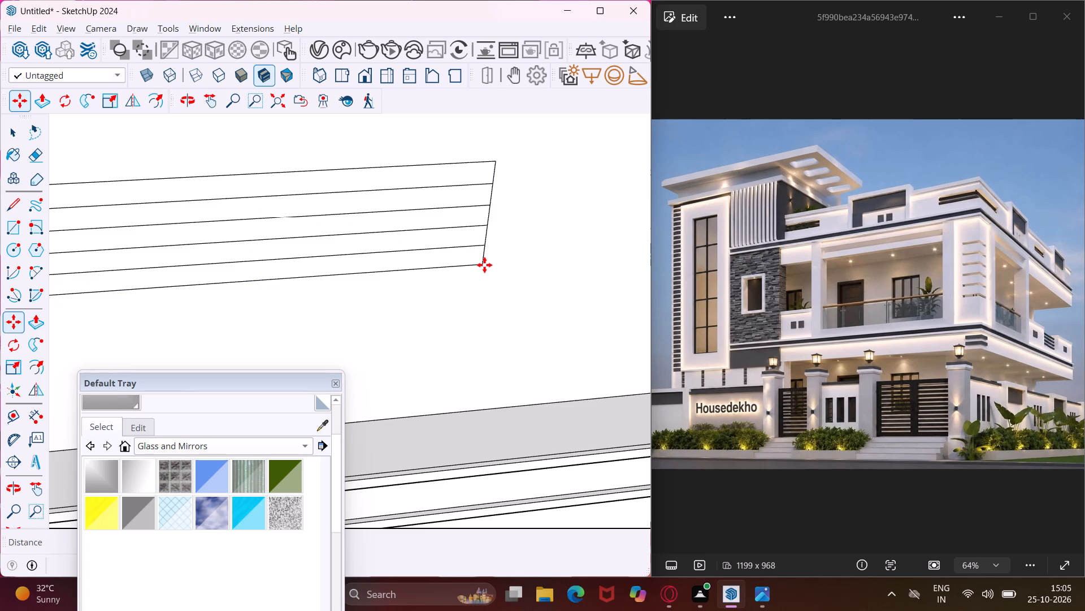
pyautogui.press('Escape')
pyautogui.press('space')
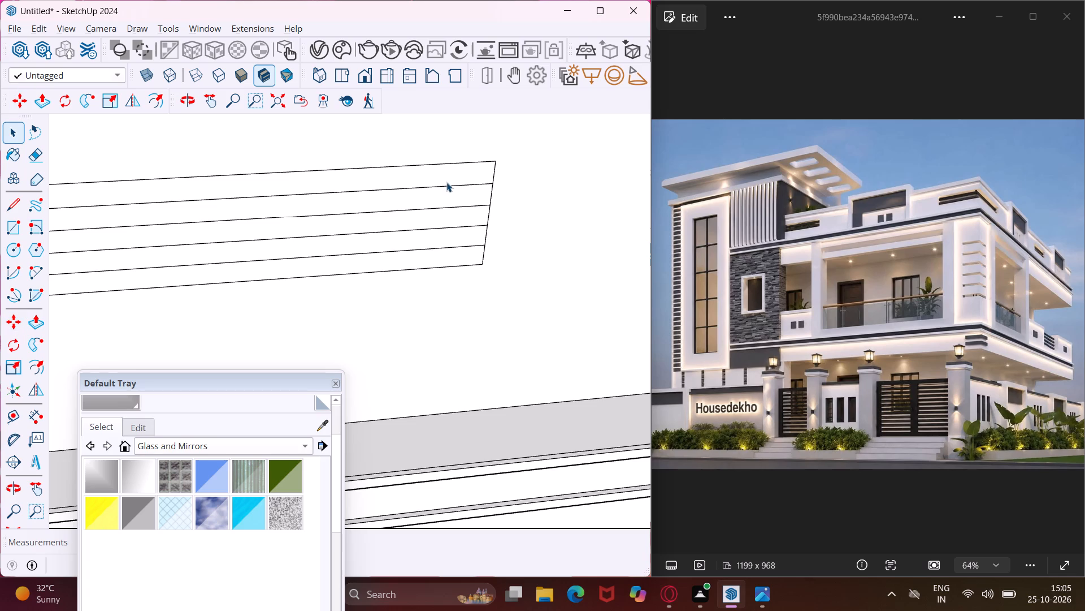
# Push the top strip of the parapet rectangle inward 3" to the wall's far side.
pyautogui.click(446, 182)
pyautogui.press('p')
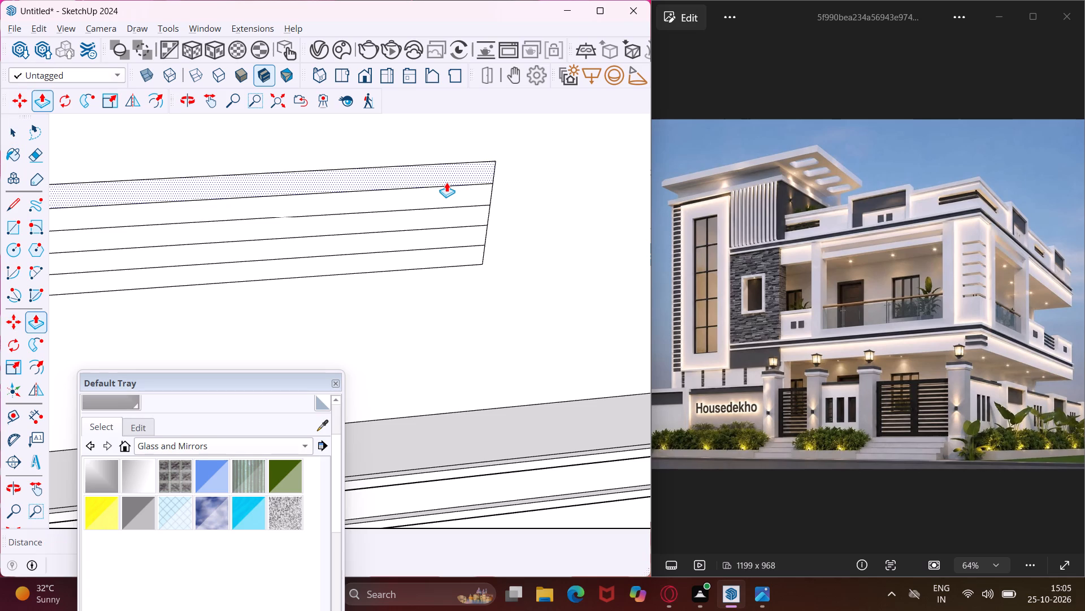
pyautogui.click(446, 182)
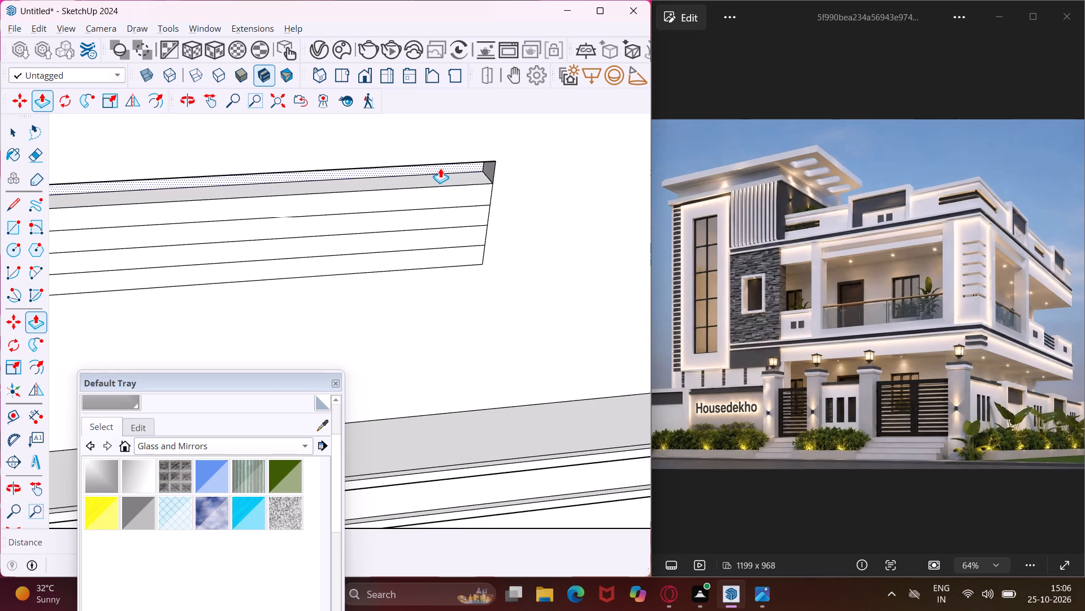
pyautogui.moveTo(440, 168); pyautogui.dragTo(661, 322, button='middle')
pyautogui.scroll(1, 661, 322)
pyautogui.scroll(-4, 434, 258)
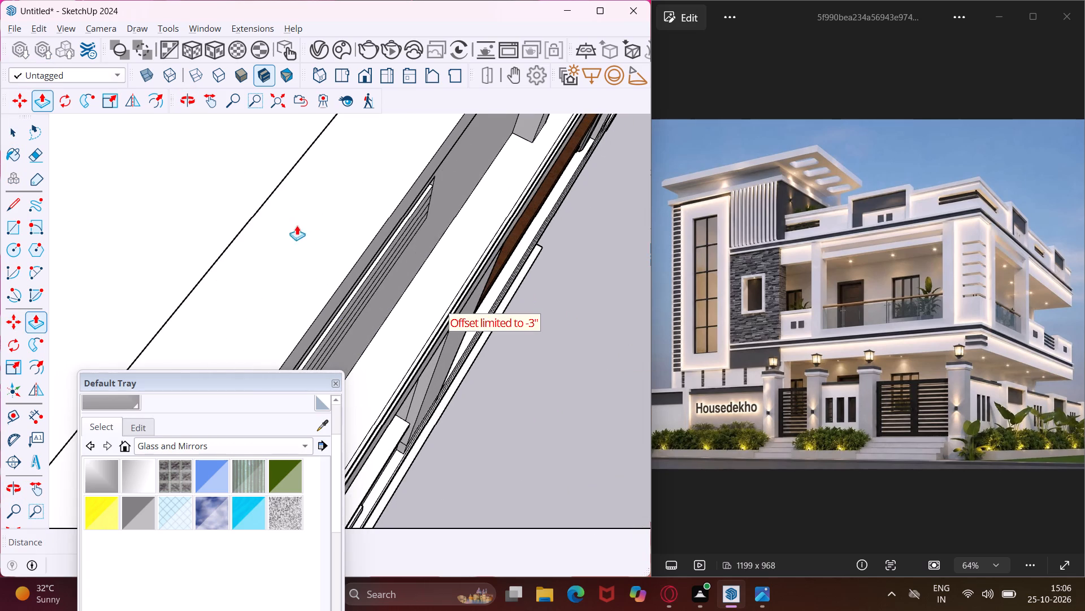
pyautogui.click(255, 207)
# Push the middle strip of the parapet rectangle inward 3" to the wall's far side.
pyautogui.moveTo(372, 285); pyautogui.dragTo(323, 248, button='middle')
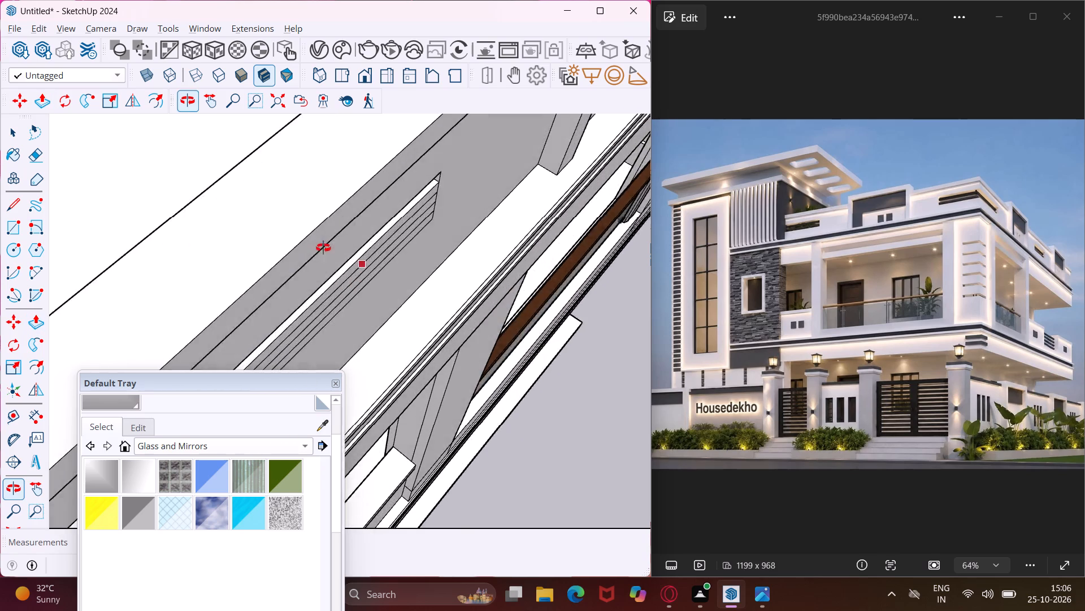
pyautogui.moveTo(323, 248); pyautogui.dragTo(296, 182, button='middle')
pyautogui.scroll(1, 296, 182)
pyautogui.scroll(3, 338, 250)
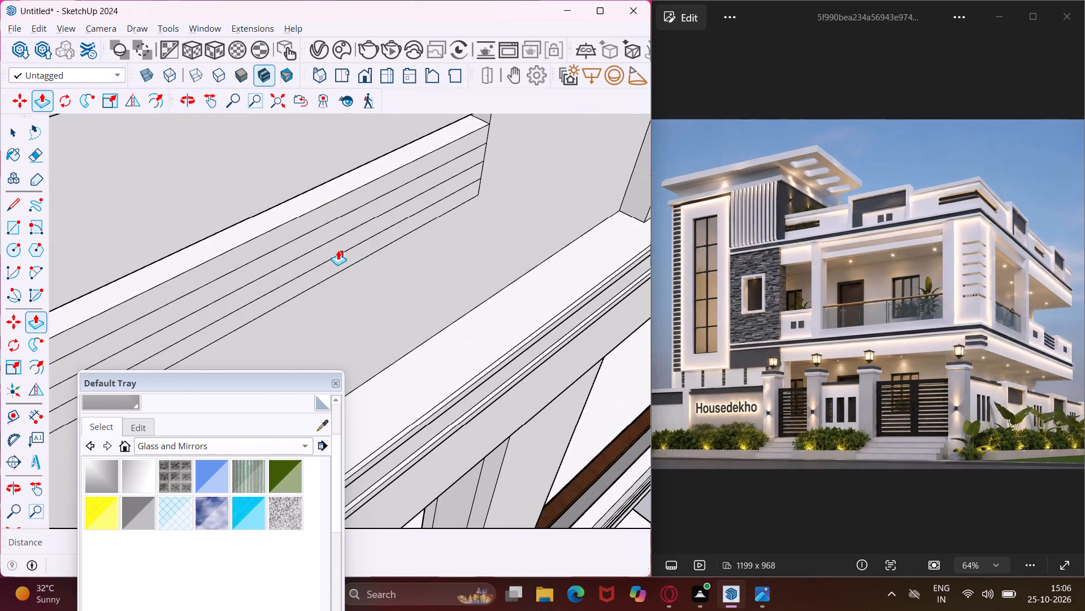
pyautogui.press('Escape')
pyautogui.click(324, 240)
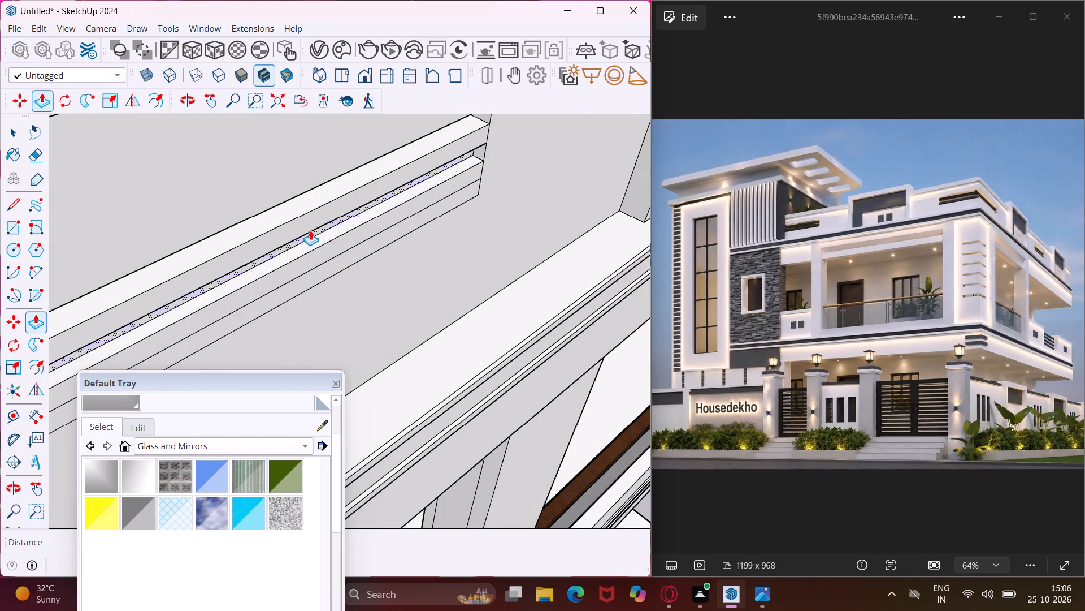
pyautogui.moveTo(310, 230); pyautogui.dragTo(444, 318, button='middle')
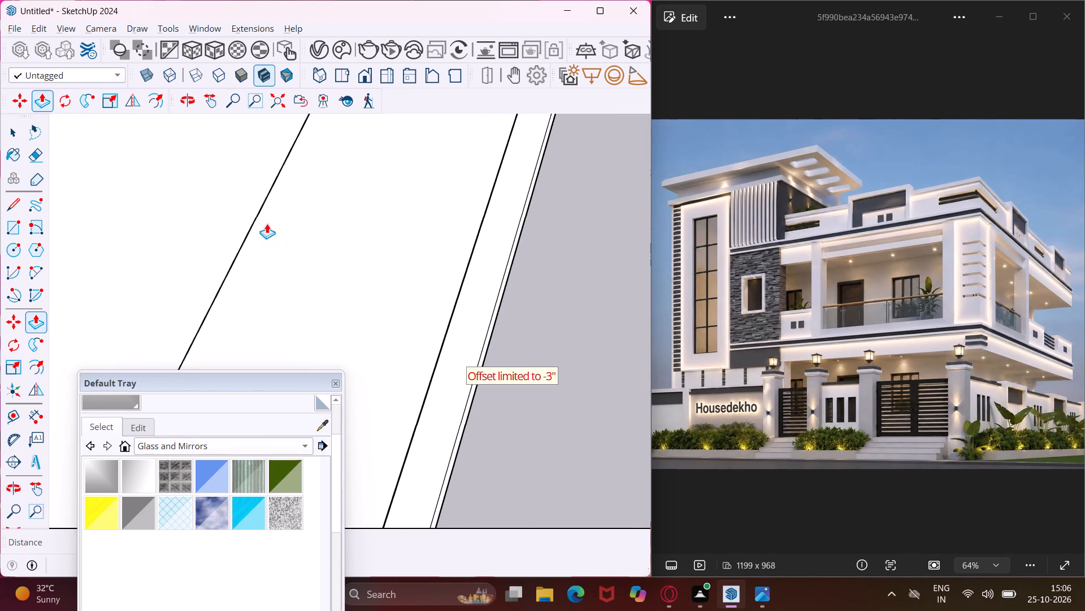
pyautogui.click(257, 222)
# Push the bottom strip of the parapet rectangle inward 3" to the wall's far side.
pyautogui.moveTo(403, 285); pyautogui.dragTo(230, 182, button='middle')
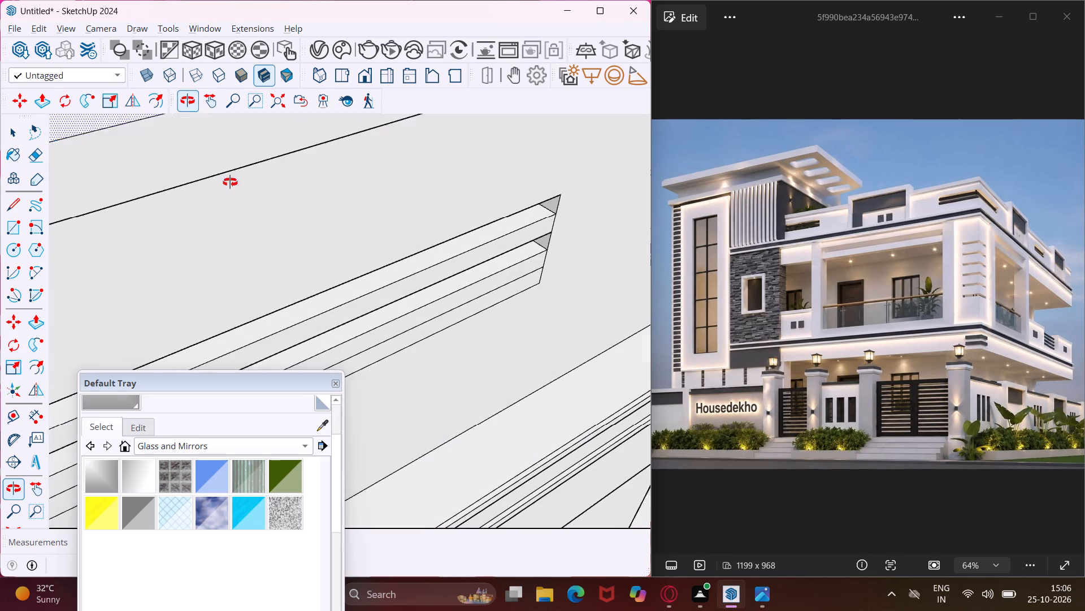
pyautogui.moveTo(230, 182); pyautogui.dragTo(228, 179, button='middle')
pyautogui.scroll(7, 452, 320)
pyautogui.click(444, 317)
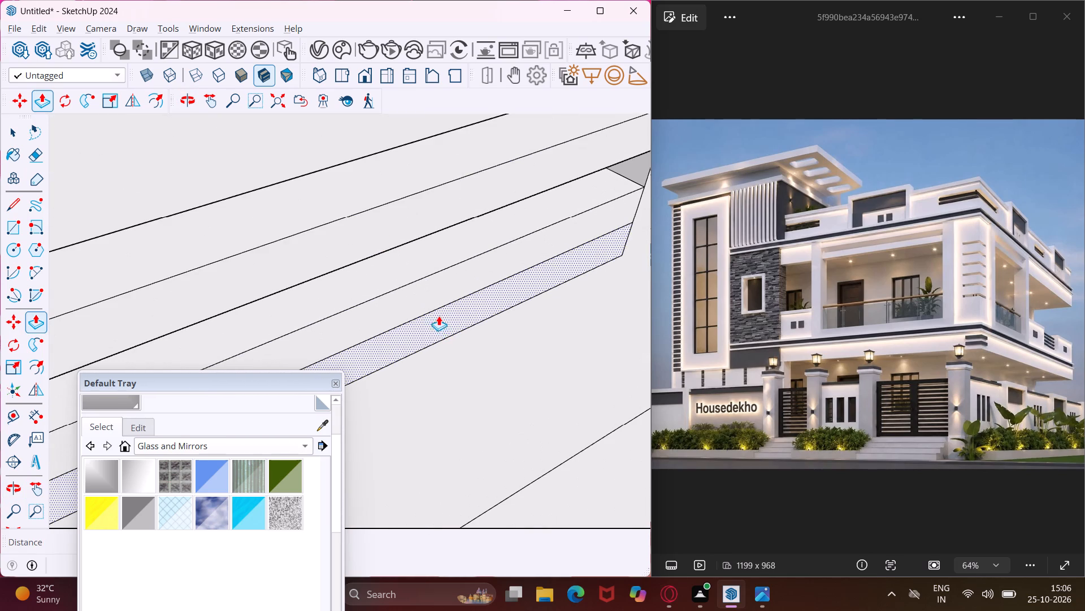
pyautogui.scroll(-15, 403, 292)
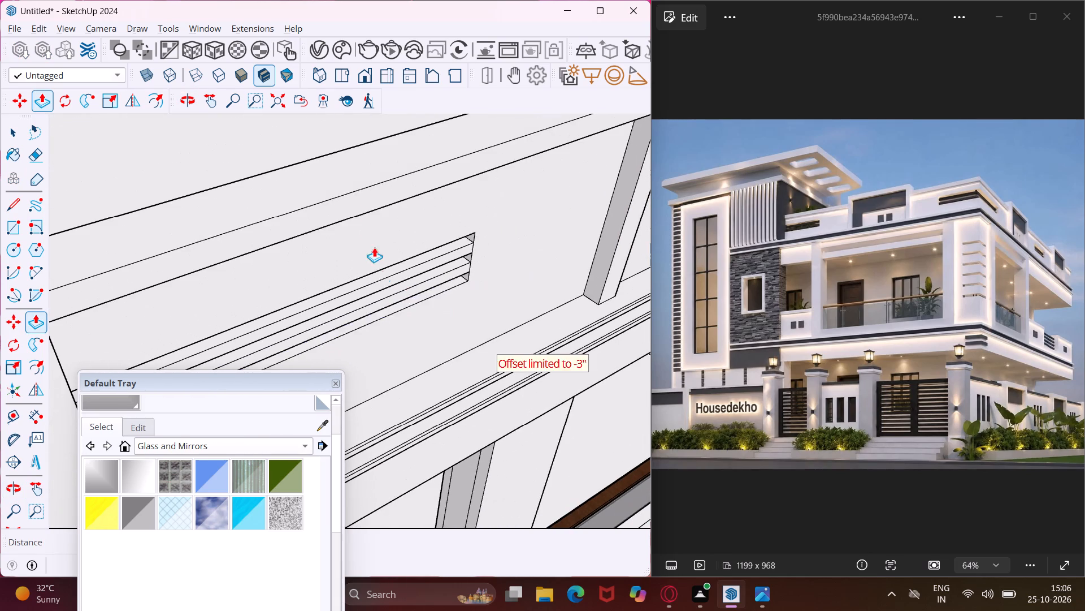
pyautogui.click(331, 151)
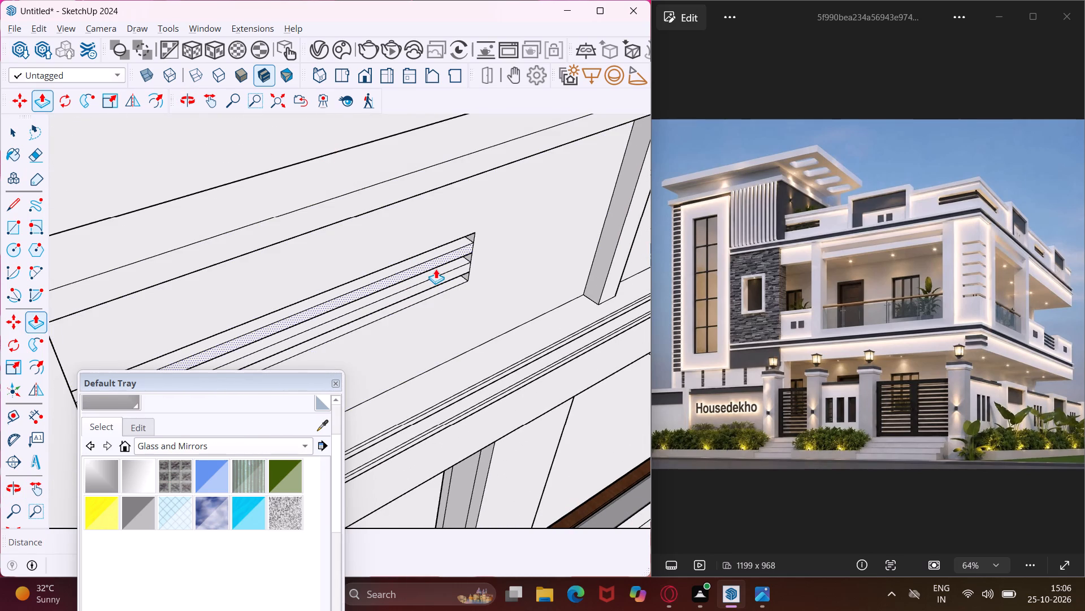
# Delete the back face of the top recessed strip to open the slot through the parapet wall.
pyautogui.press('Escape')
pyautogui.press('space')
pyautogui.scroll(4, 445, 274)
pyautogui.moveTo(447, 278); pyautogui.dragTo(343, 167, button='middle')
pyautogui.scroll(7, 378, 212)
pyautogui.click(373, 185)
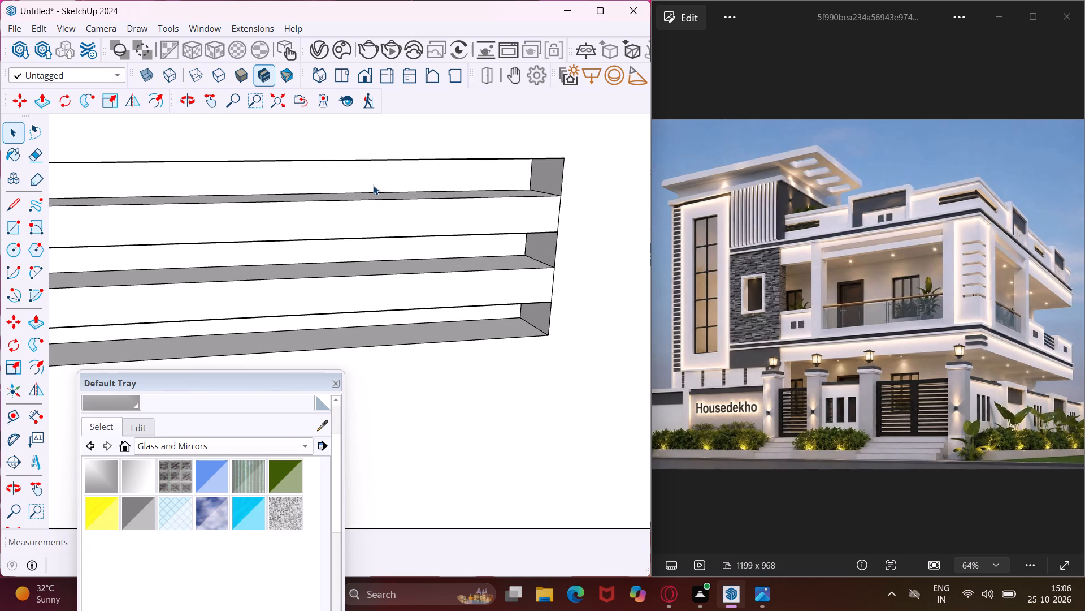
pyautogui.press('Delete')
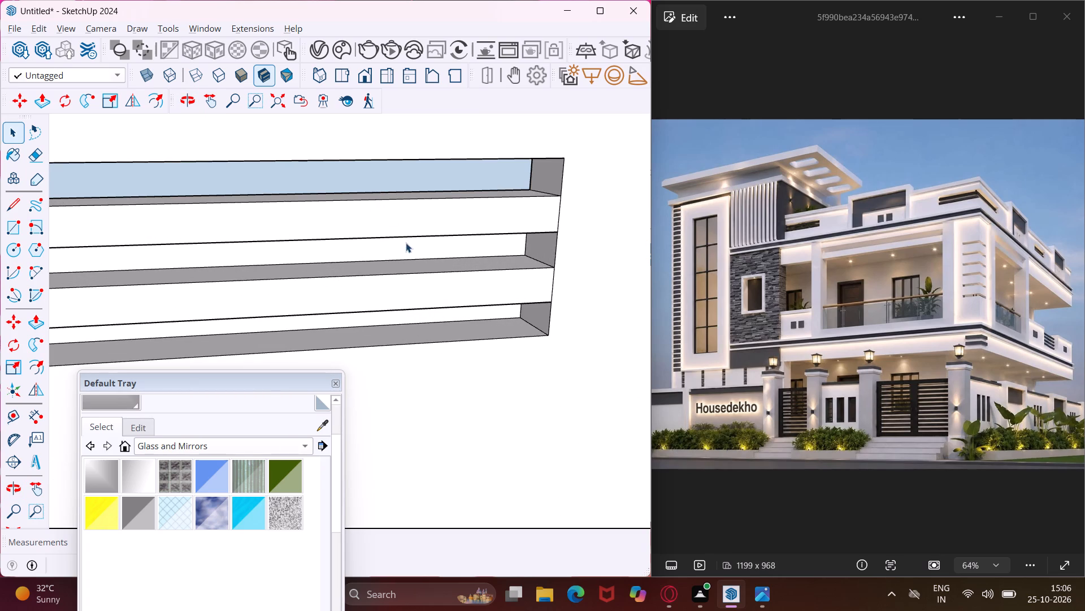
pyautogui.moveTo(403, 197); pyautogui.dragTo(572, 337, button='middle')
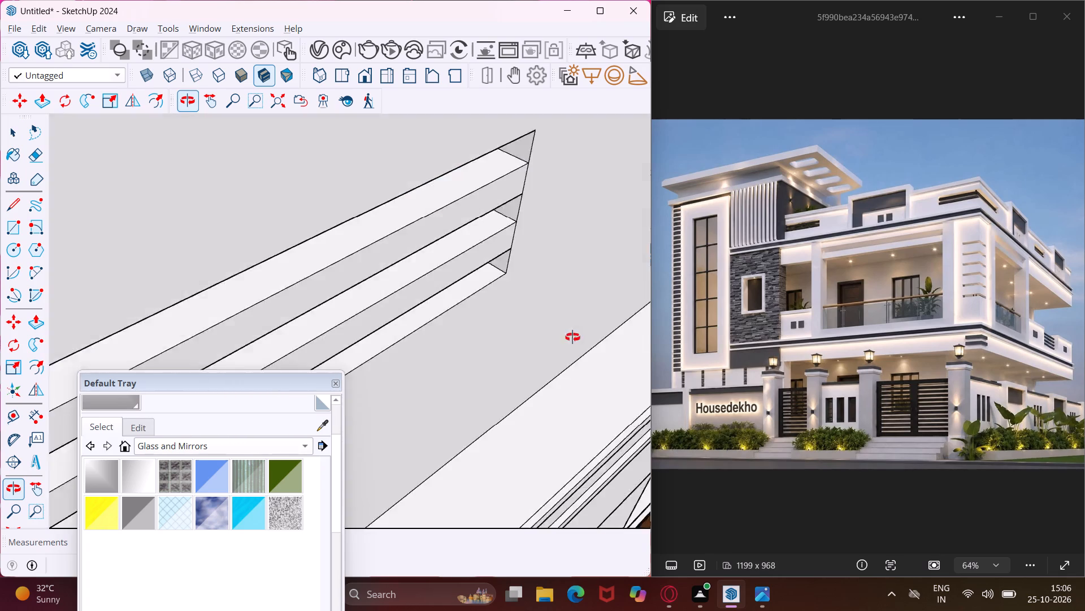
pyautogui.moveTo(572, 337); pyautogui.dragTo(695, 343, button='middle')
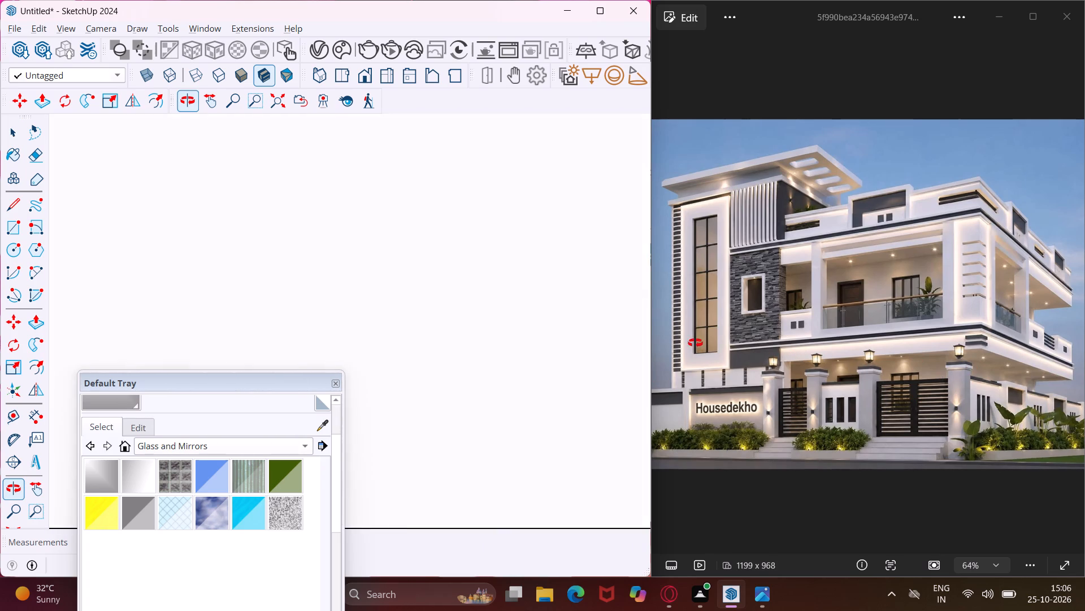
# Undo the Push/Pull recesses of the three groove strips in the front parapet panel, leaving the strips flat.
pyautogui.moveTo(695, 343); pyautogui.dragTo(398, 290, button='middle')
pyautogui.scroll(-3, 385, 280)
pyautogui.moveTo(385, 280); pyautogui.dragTo(334, 233, button='middle')
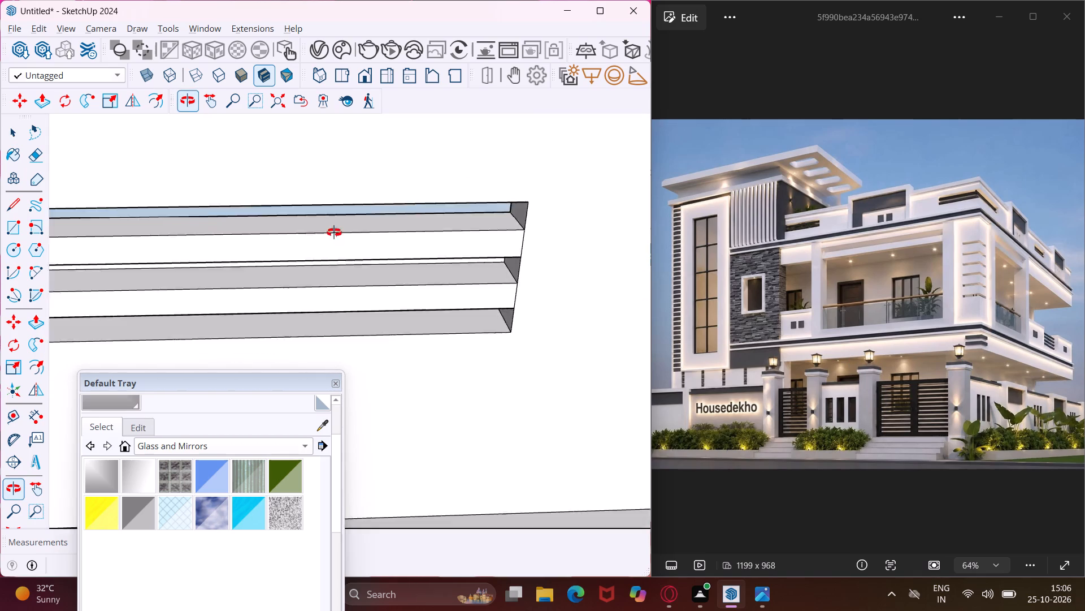
pyautogui.moveTo(334, 233); pyautogui.dragTo(310, 190, button='middle')
pyautogui.scroll(1, 310, 190)
pyautogui.hotkey('ctrl', 'z')
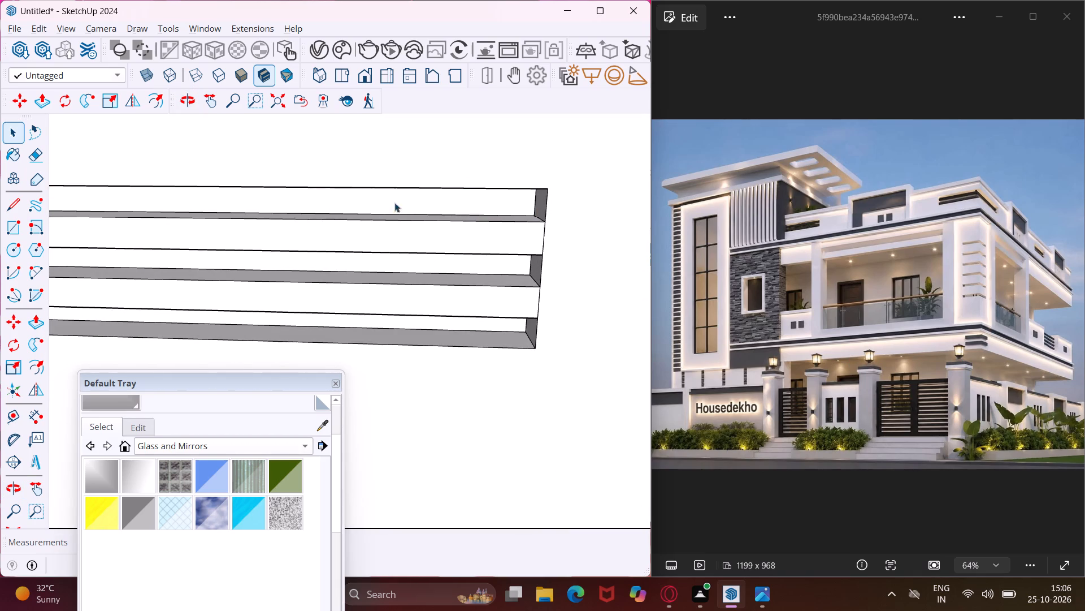
pyautogui.scroll(3, 413, 186)
pyautogui.click(453, 213)
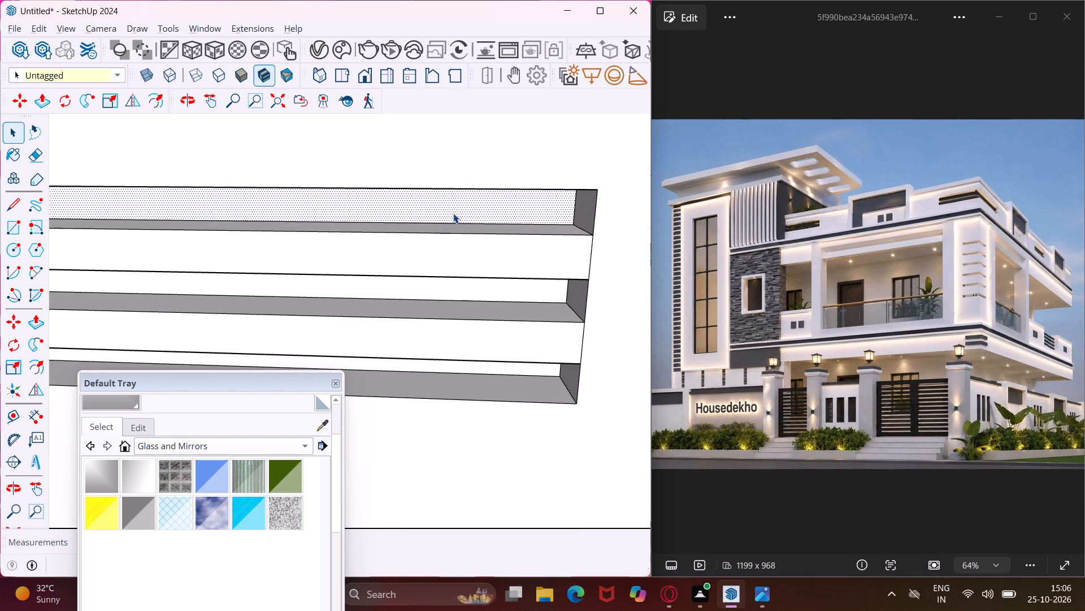
pyautogui.press('p')
pyautogui.click(453, 213)
pyautogui.scroll(1, 454, 217)
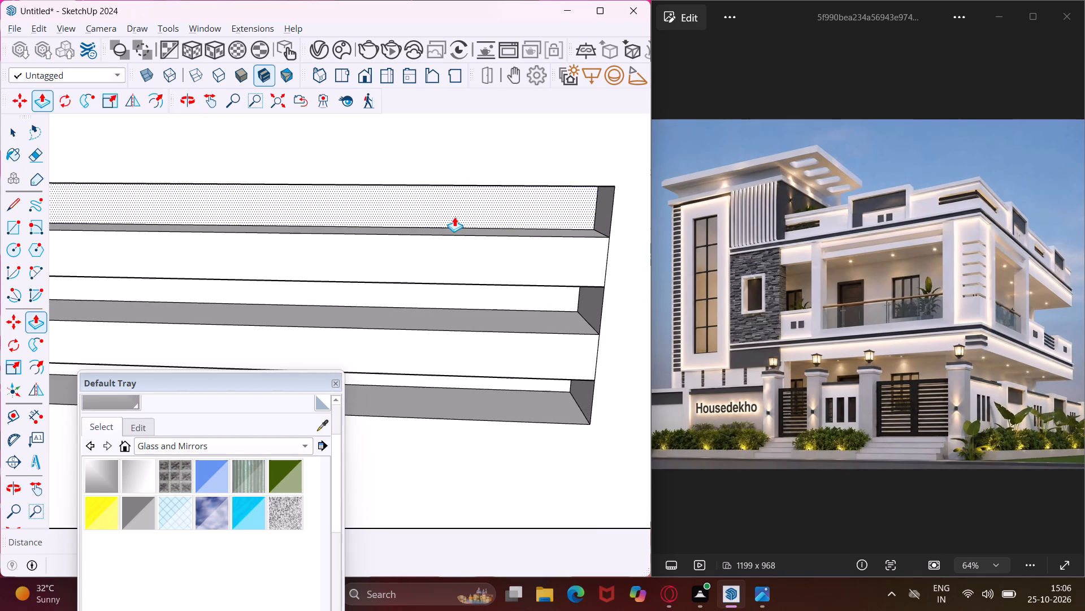
pyautogui.hotkey('ctrl', 'z')
pyautogui.hotkey('ctrl', 'z')
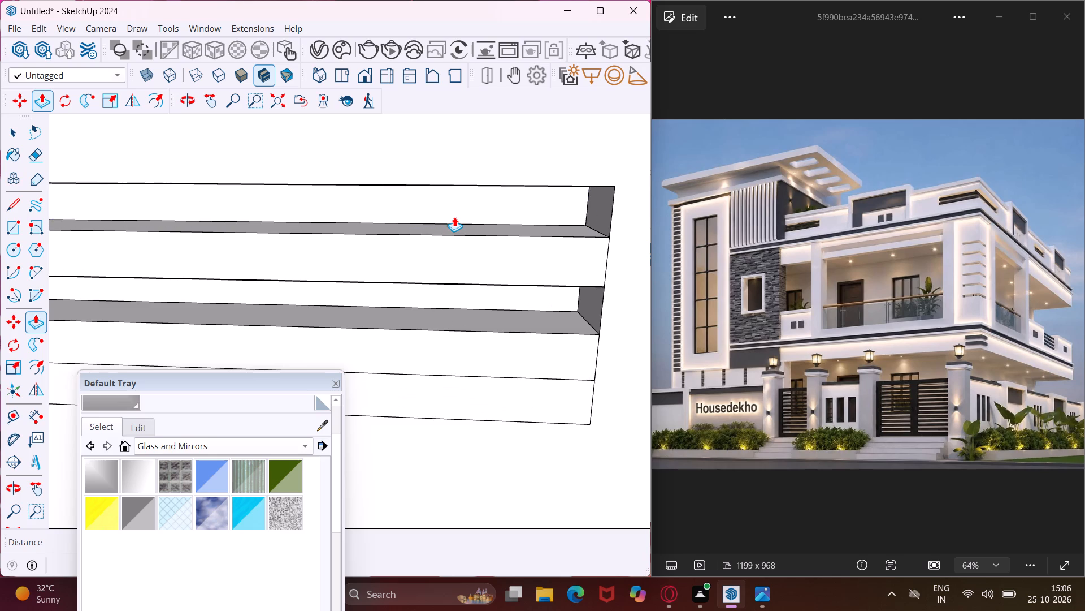
pyautogui.hotkey('ctrl', 'z')
# Recess the top strip of the parapet panel 3" into the wall with Push/Pull, using the roof edge behind as reference.
pyautogui.click(448, 216)
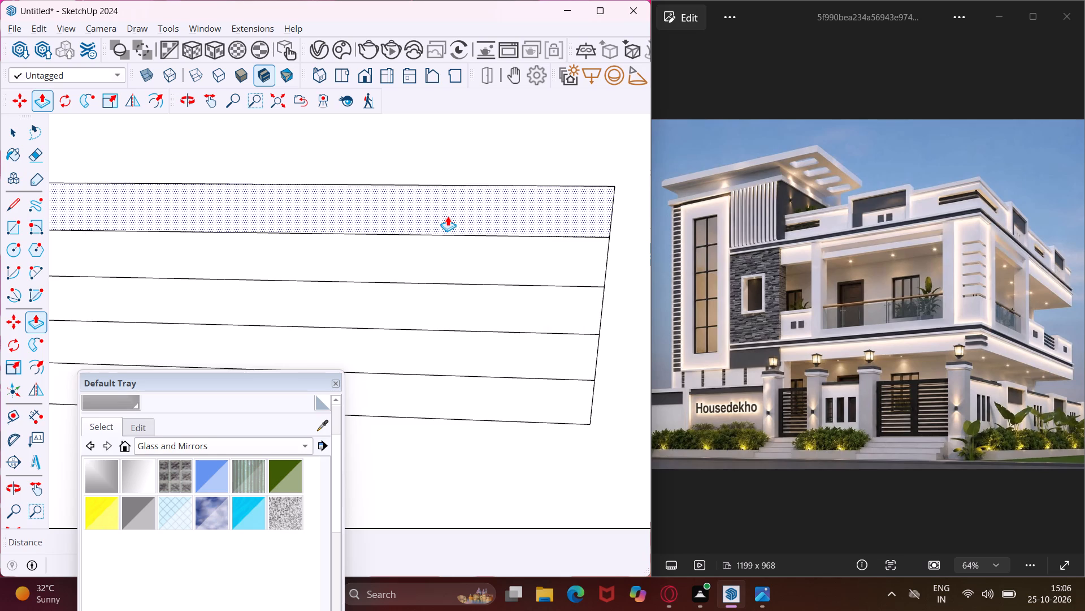
pyautogui.moveTo(448, 216); pyautogui.dragTo(761, 418, button='middle')
pyautogui.scroll(-3, 700, 378)
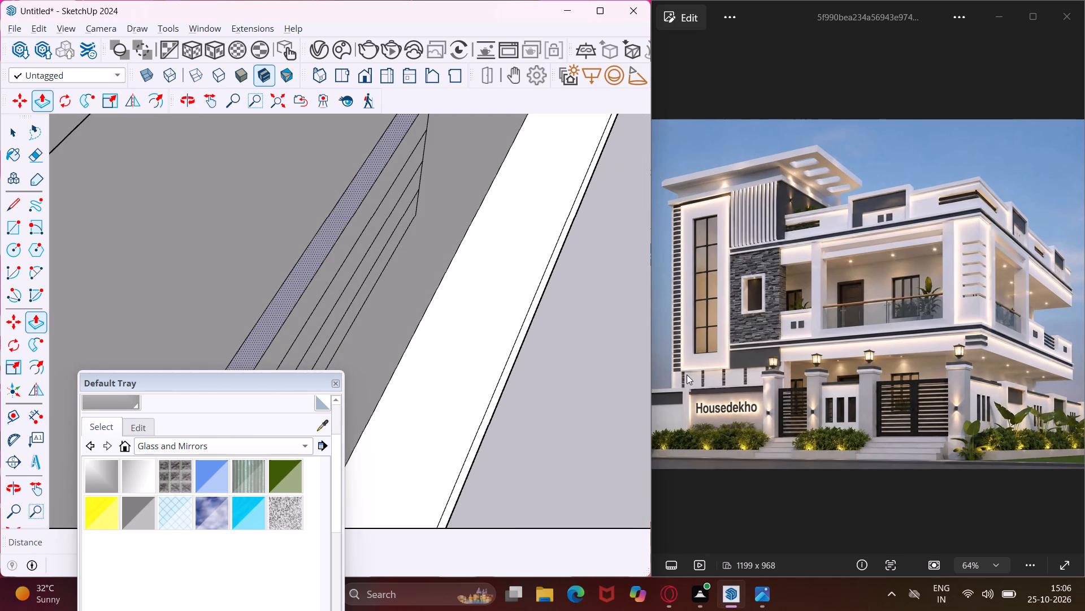
pyautogui.scroll(-2, 687, 375)
pyautogui.scroll(-4, 634, 356)
pyautogui.scroll(-11, 474, 340)
pyautogui.scroll(-4, 425, 315)
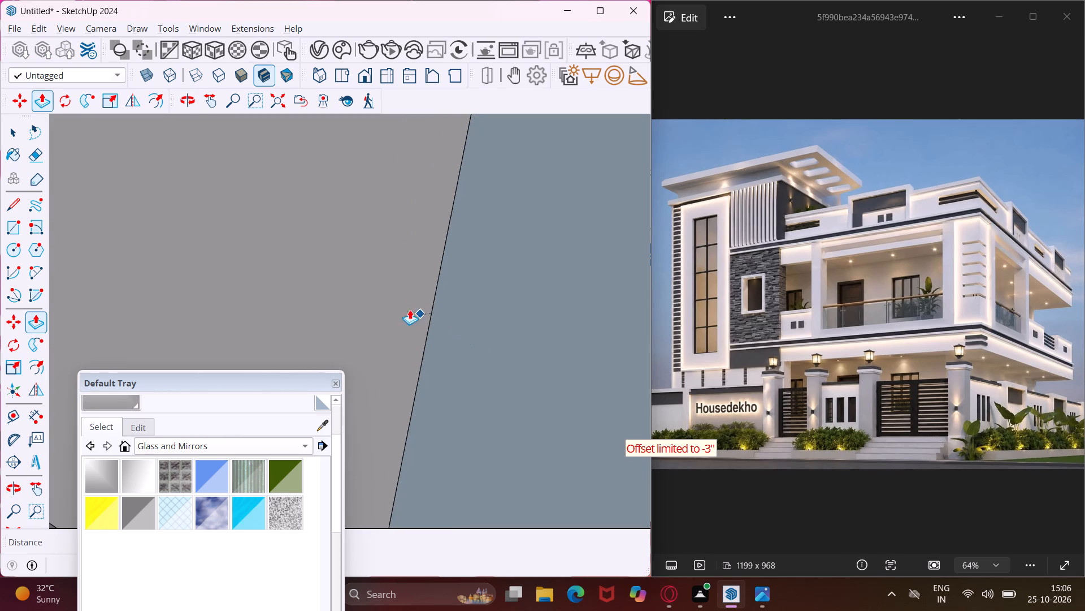
pyautogui.scroll(-14, 410, 309)
pyautogui.scroll(-18, 380, 302)
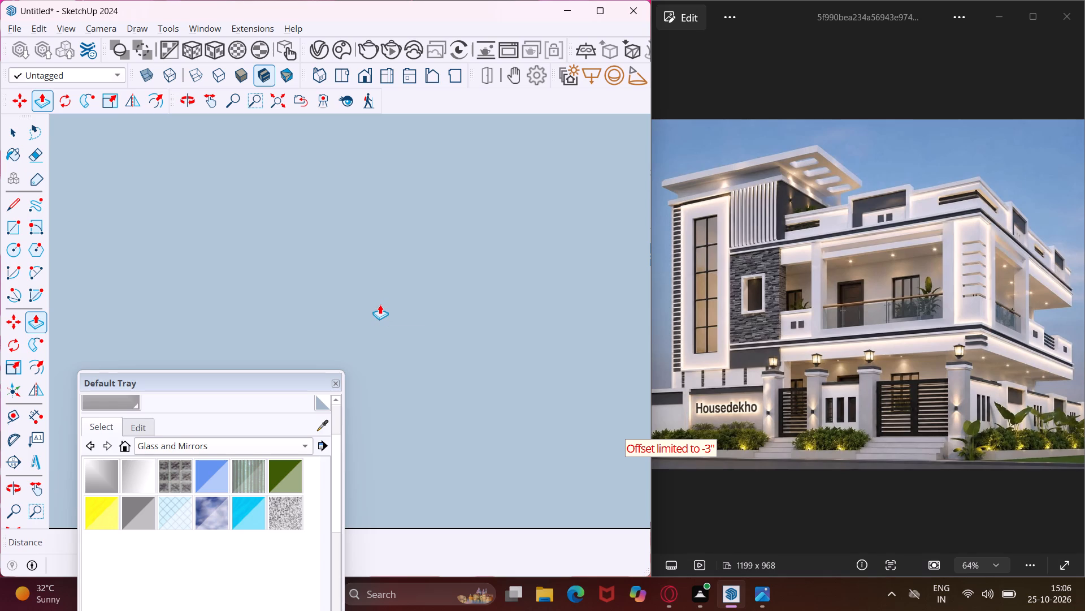
pyautogui.scroll(-20, 380, 304)
pyautogui.scroll(-17, 380, 304)
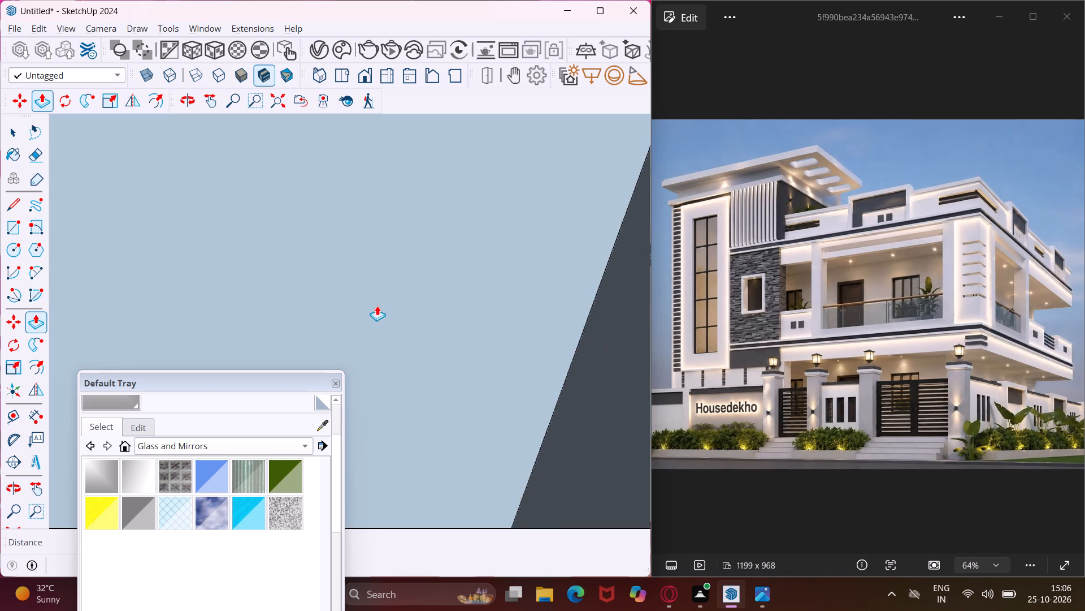
pyautogui.scroll(-20, 377, 305)
pyautogui.scroll(-17, 377, 305)
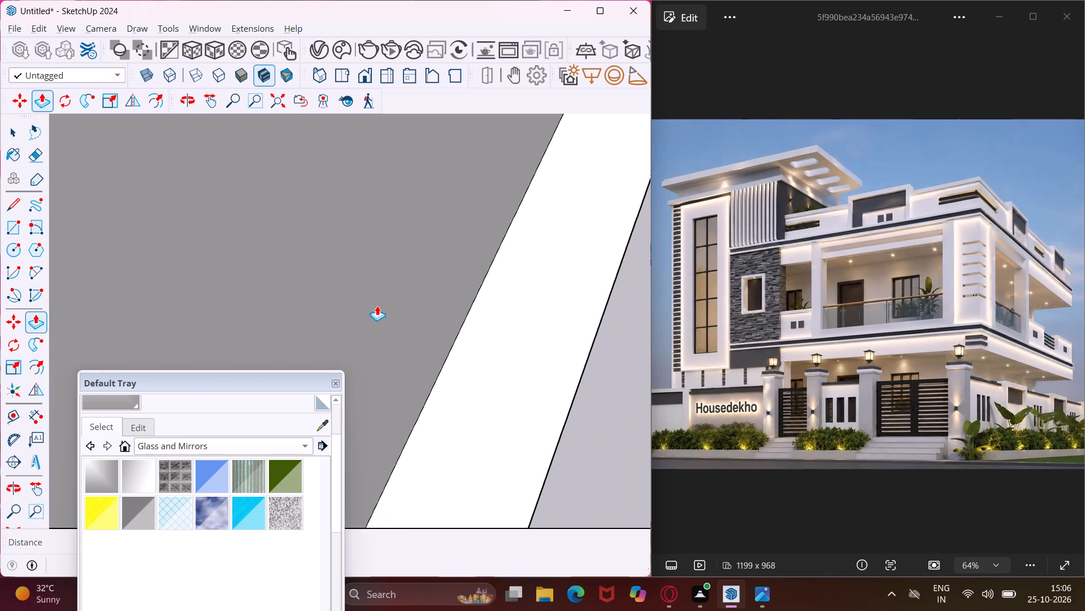
pyautogui.scroll(-5, 377, 305)
pyautogui.scroll(-20, 377, 305)
pyautogui.scroll(-6, 377, 305)
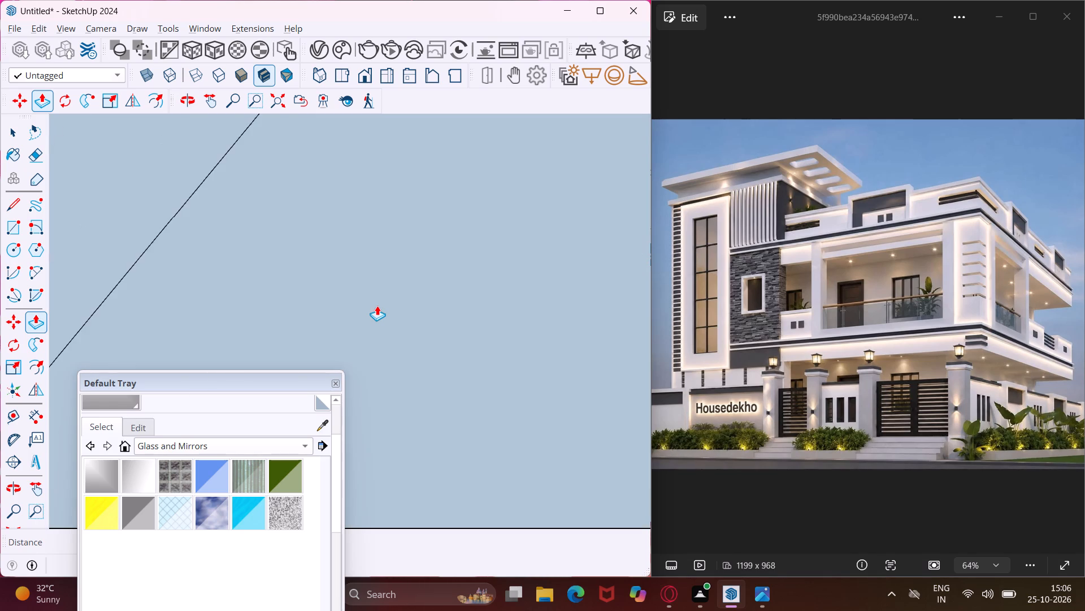
pyautogui.scroll(-18, 377, 305)
pyautogui.scroll(-14, 377, 305)
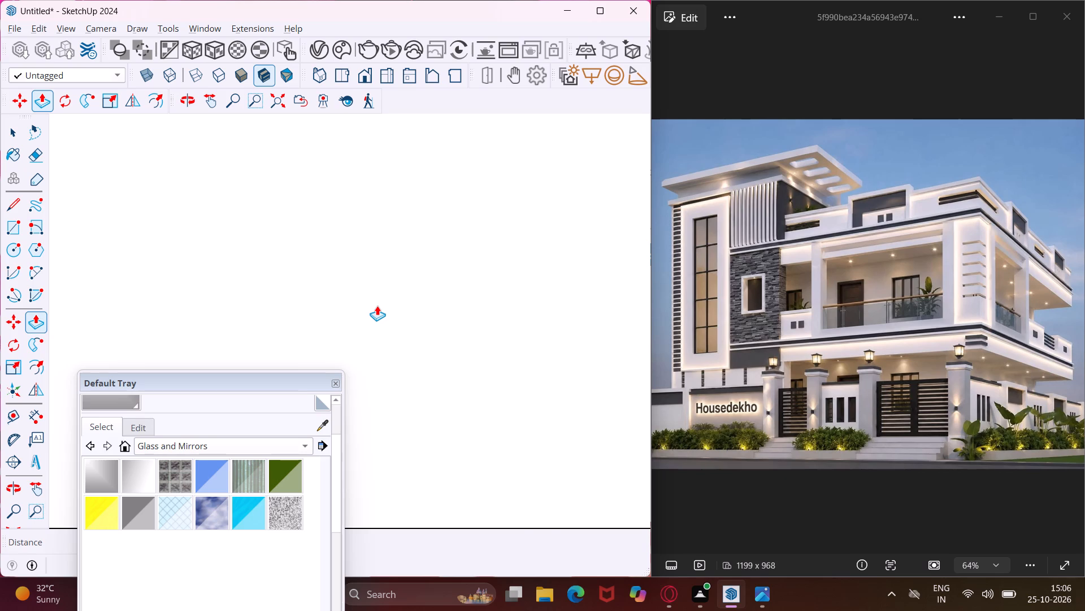
pyautogui.scroll(-4, 377, 305)
pyautogui.scroll(-20, 377, 306)
pyautogui.scroll(-8, 377, 306)
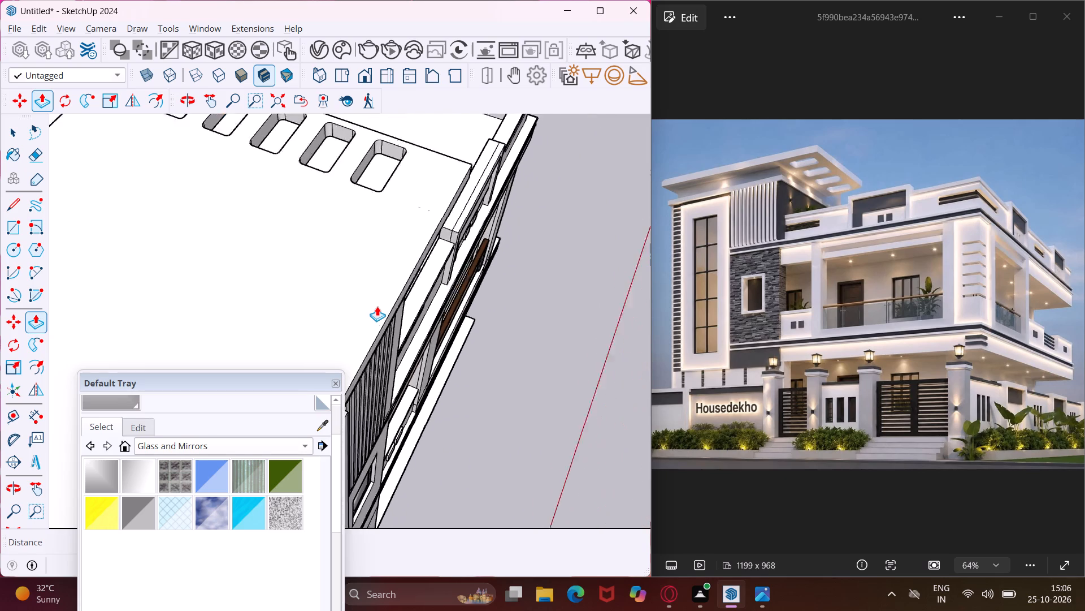
pyautogui.scroll(-8, 377, 306)
pyautogui.scroll(7, 400, 294)
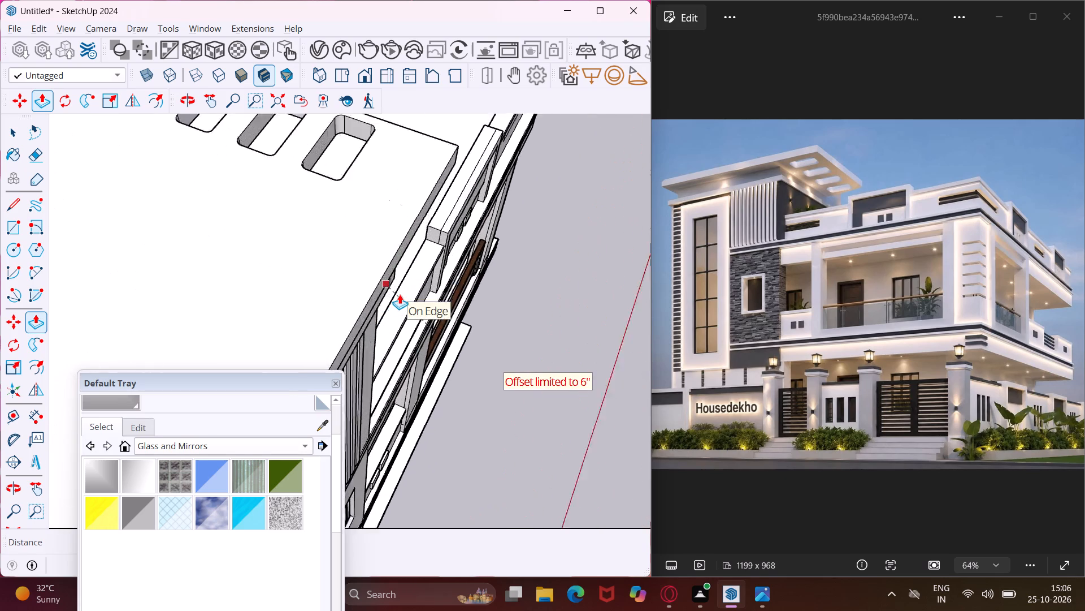
pyautogui.scroll(12, 400, 294)
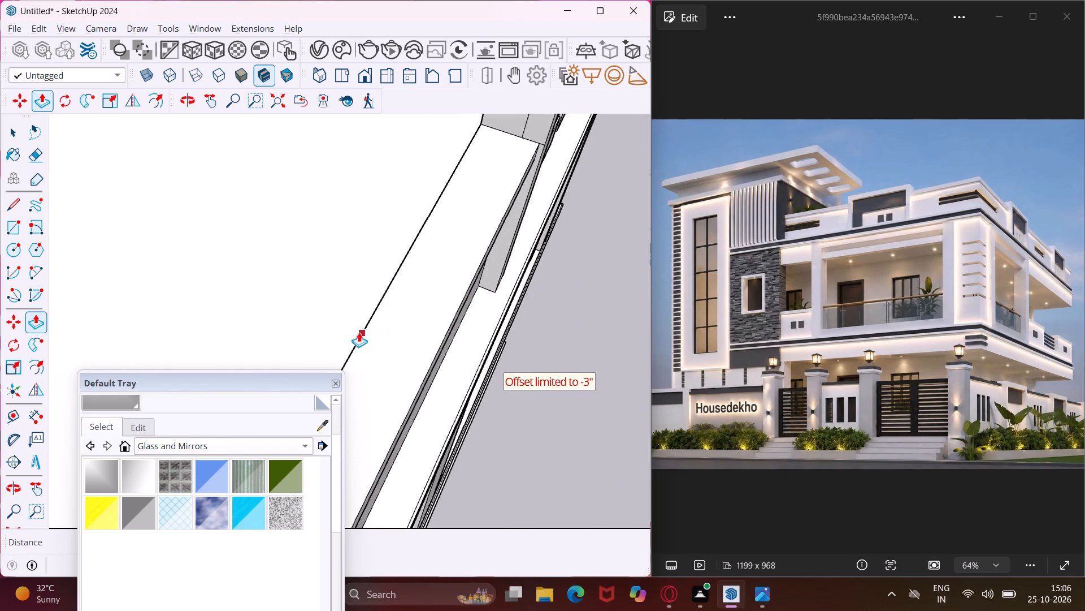
pyautogui.click(359, 332)
# Recess the third strip of the parapet panel into the wall, using the edge behind the parapet as reference.
pyautogui.moveTo(359, 333); pyautogui.dragTo(459, 312, button='middle')
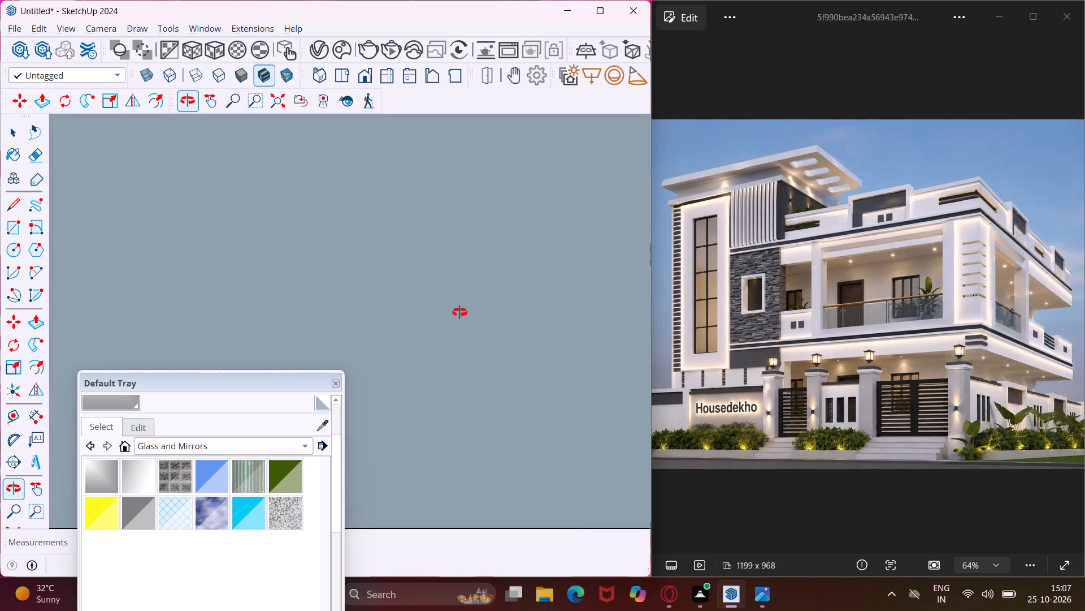
pyautogui.moveTo(459, 312); pyautogui.dragTo(440, 458, button='middle')
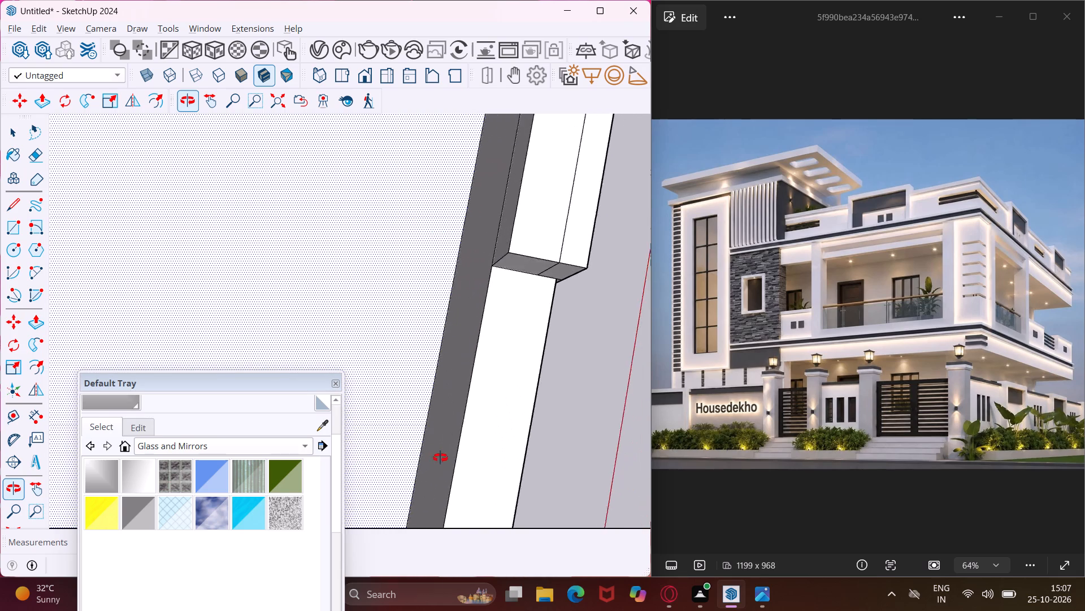
pyautogui.moveTo(440, 458); pyautogui.dragTo(205, 233, button='middle')
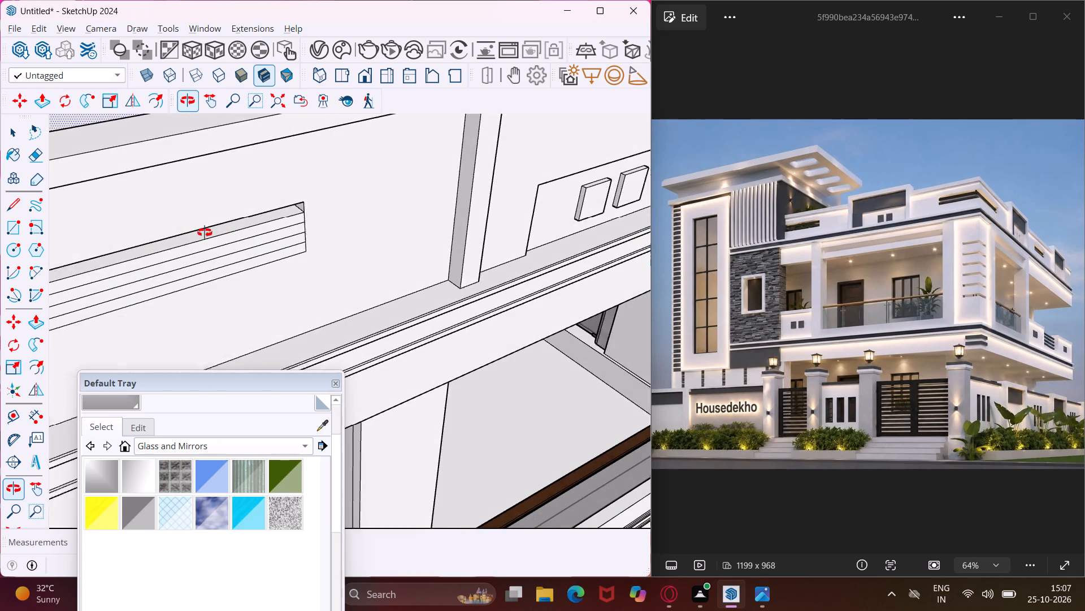
pyautogui.moveTo(205, 233); pyautogui.dragTo(206, 233, button='middle')
pyautogui.scroll(4, 232, 252)
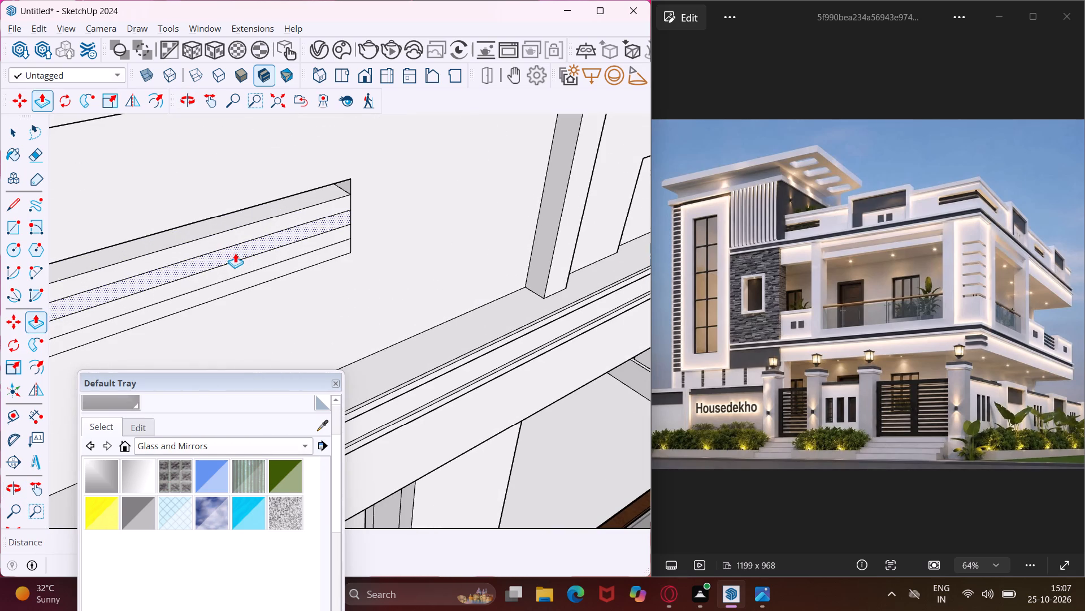
pyautogui.click(235, 251)
pyautogui.moveTo(229, 243); pyautogui.dragTo(244, 319, button='middle')
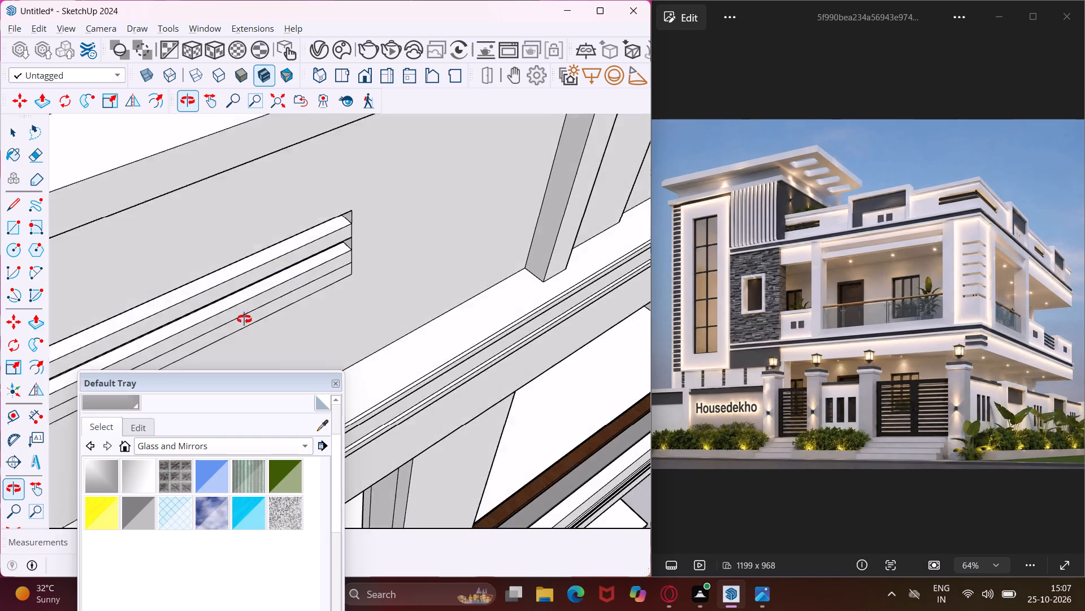
pyautogui.moveTo(244, 319); pyautogui.dragTo(274, 363, button='middle')
pyautogui.click(189, 186)
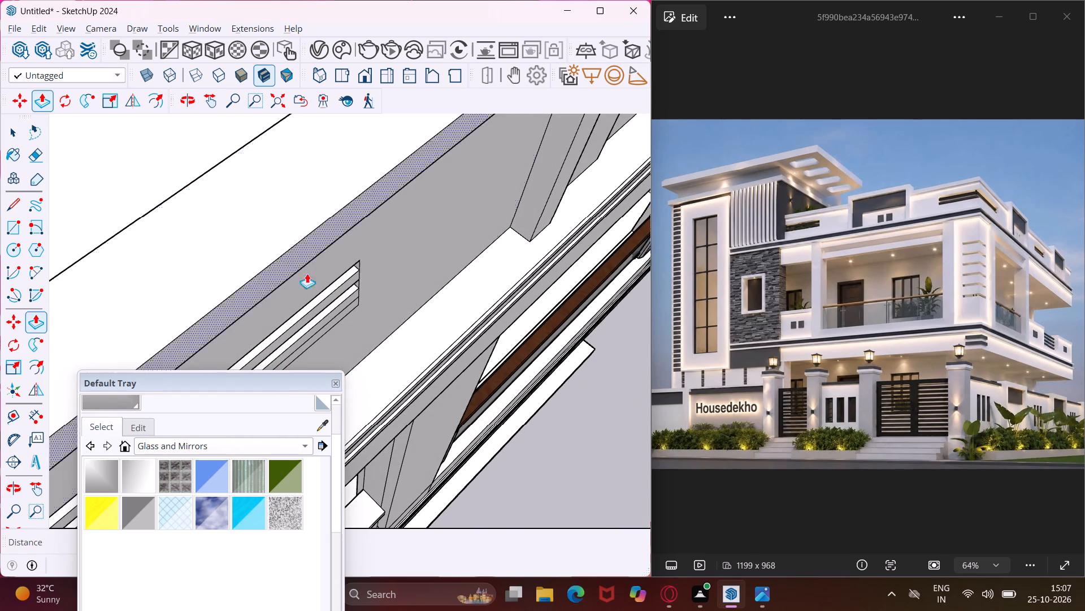
# Recess the bottom strip of the parapet panel 3" into the wall and leave Push/Pull.
pyautogui.scroll(7, 332, 314)
pyautogui.click(332, 331)
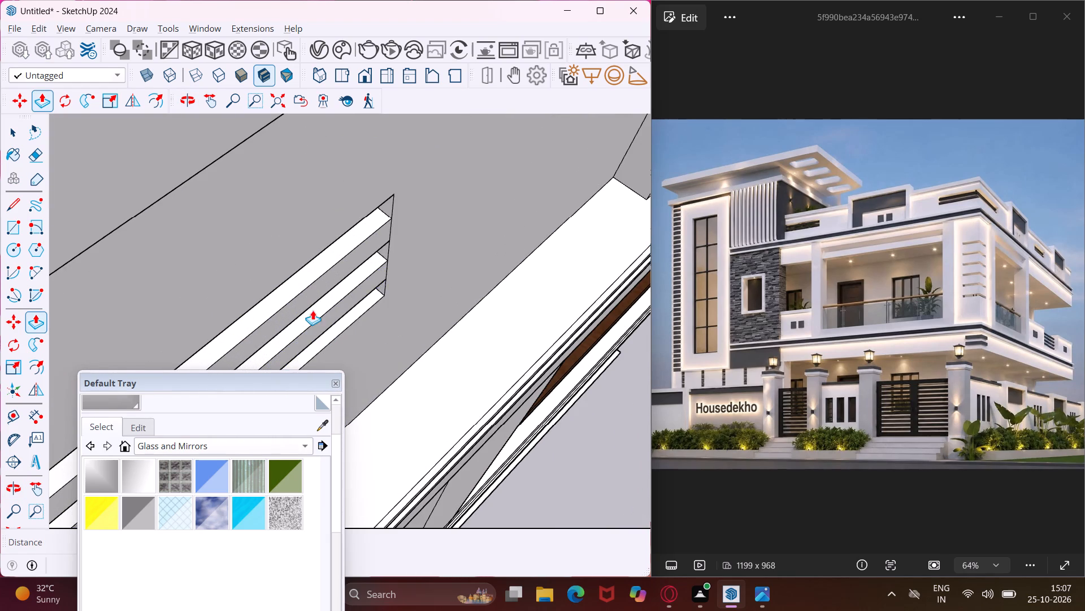
pyautogui.scroll(-11, 295, 285)
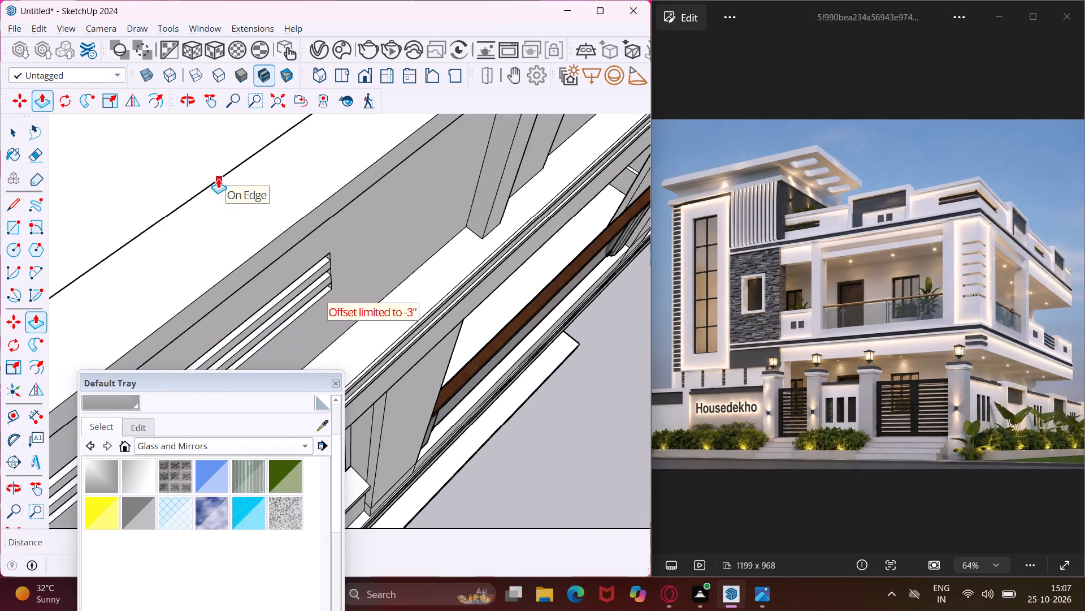
pyautogui.click(218, 178)
pyautogui.moveTo(318, 275); pyautogui.dragTo(214, 76, button='middle')
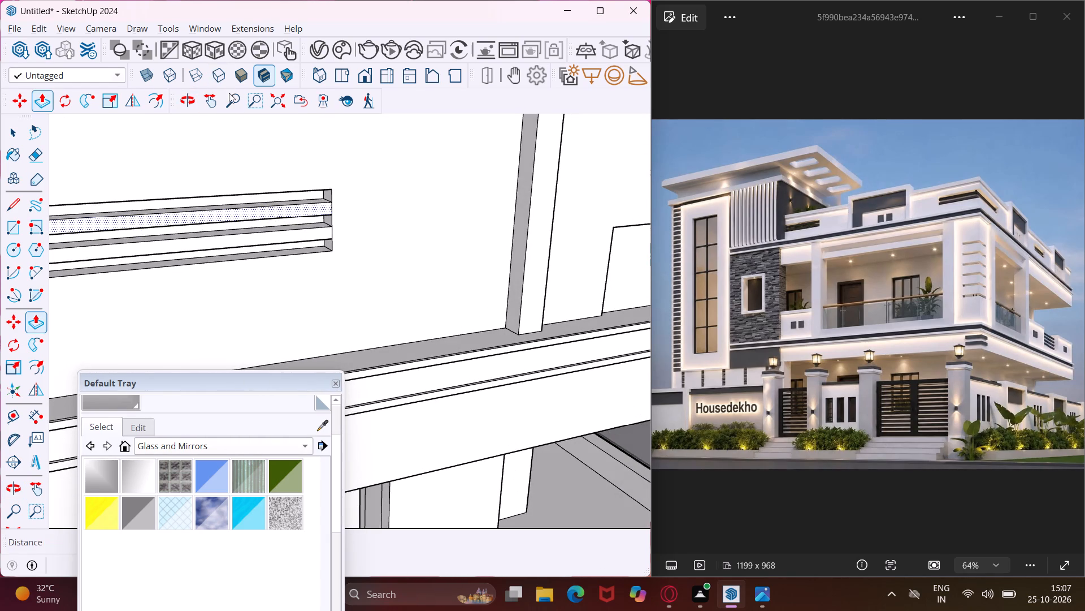
pyautogui.scroll(4, 322, 215)
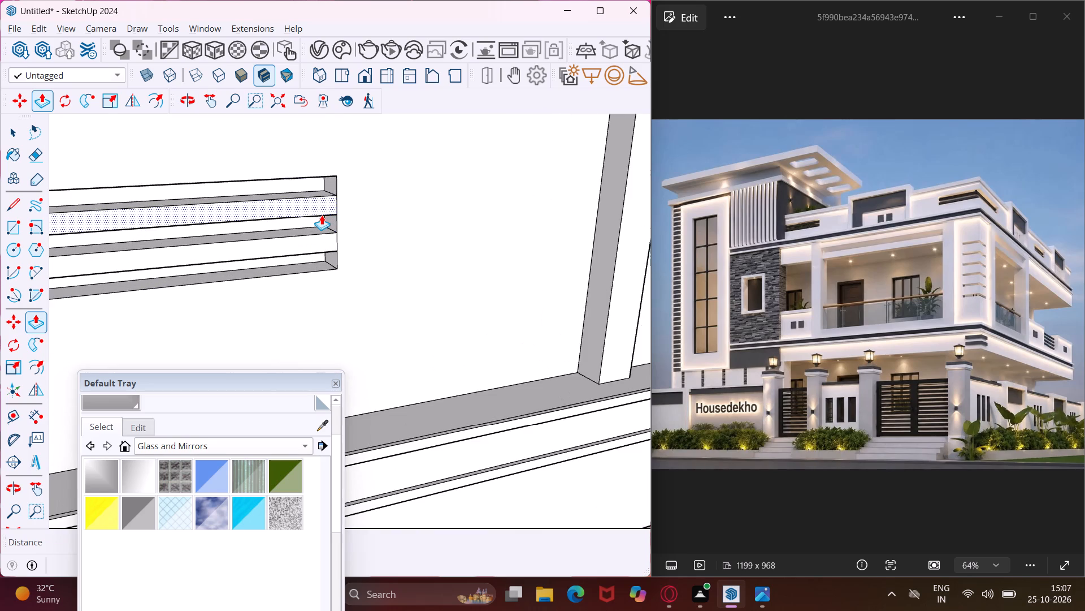
pyautogui.scroll(4, 322, 215)
pyautogui.scroll(-11, 311, 237)
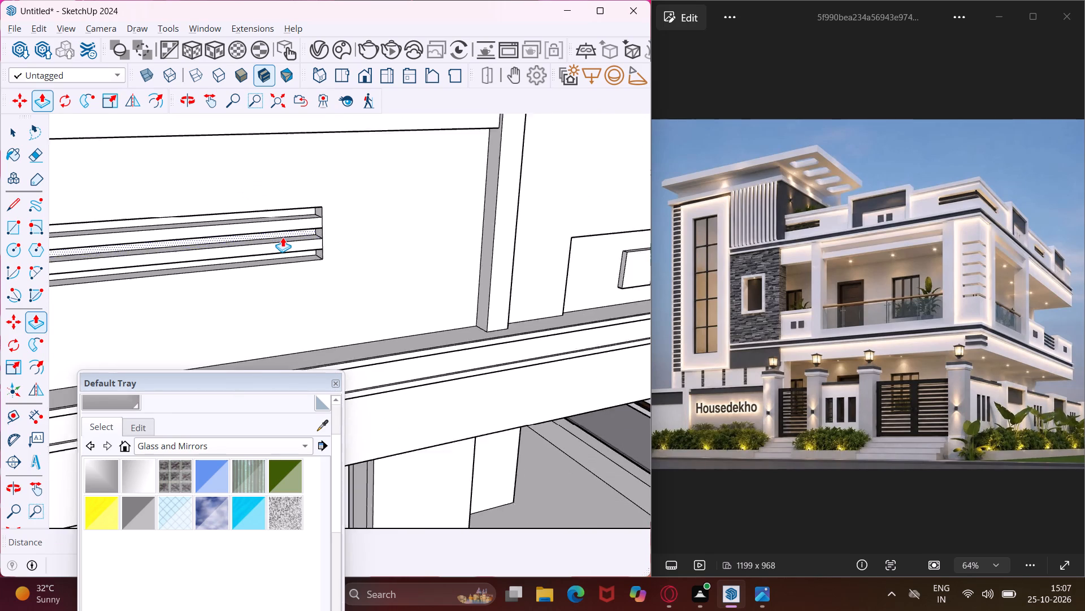
pyautogui.scroll(-13, 268, 238)
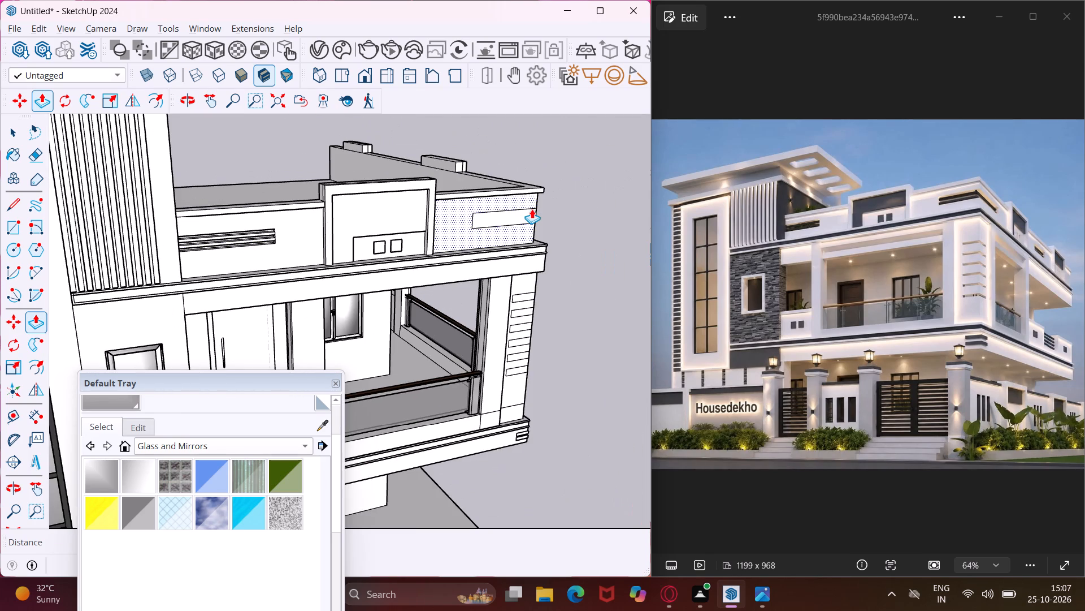
pyautogui.press('Escape')
pyautogui.press('space')
# Copy the upper edge of the front rectangle on the corner parapet down to its lower edge, dividing it into 5 equal strips.
pyautogui.moveTo(537, 209); pyautogui.dragTo(283, 234, button='middle')
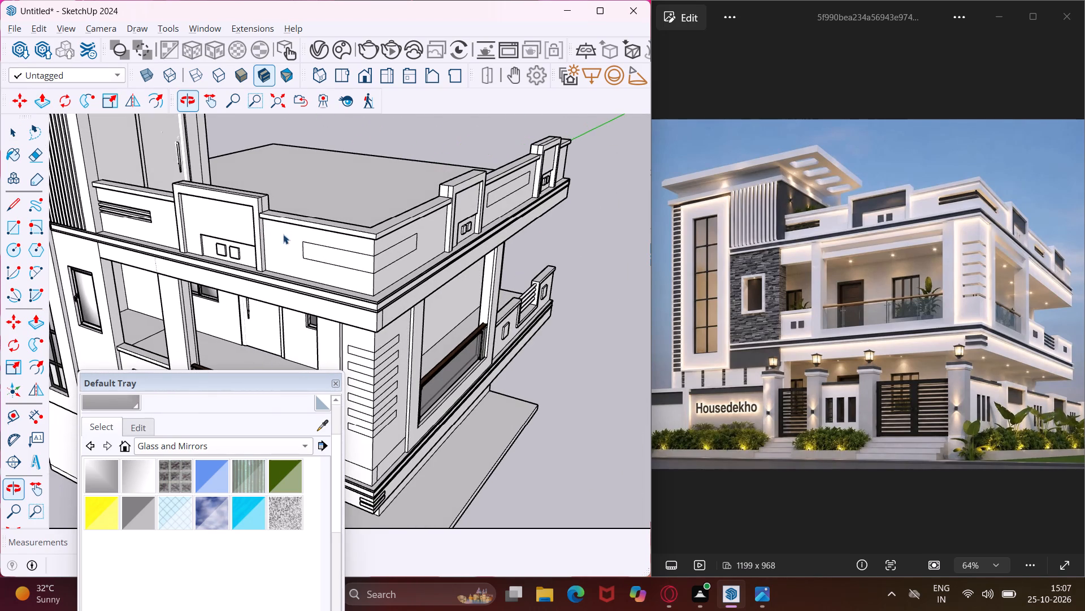
pyautogui.scroll(8, 340, 255)
pyautogui.moveTo(341, 256); pyautogui.dragTo(388, 246, button='middle')
pyautogui.scroll(1, 351, 255)
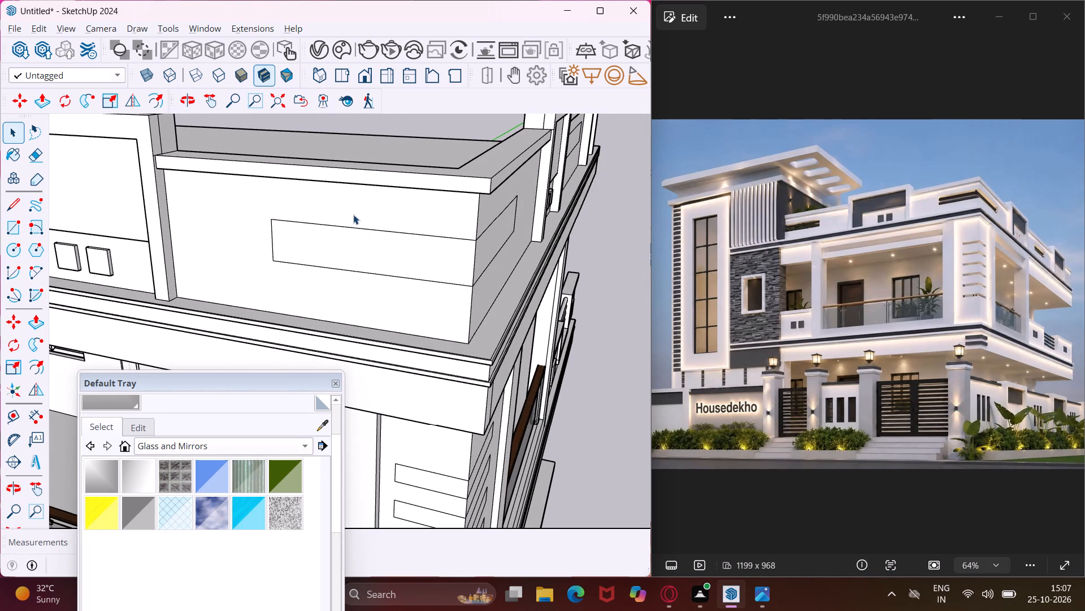
pyautogui.click(302, 225)
pyautogui.press('m')
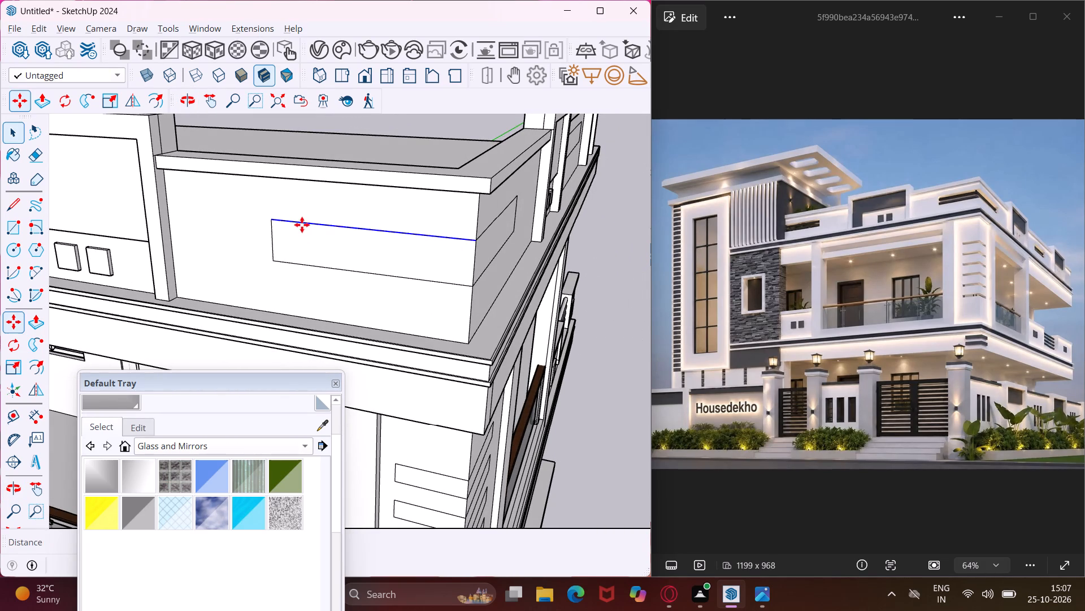
pyautogui.click(270, 221)
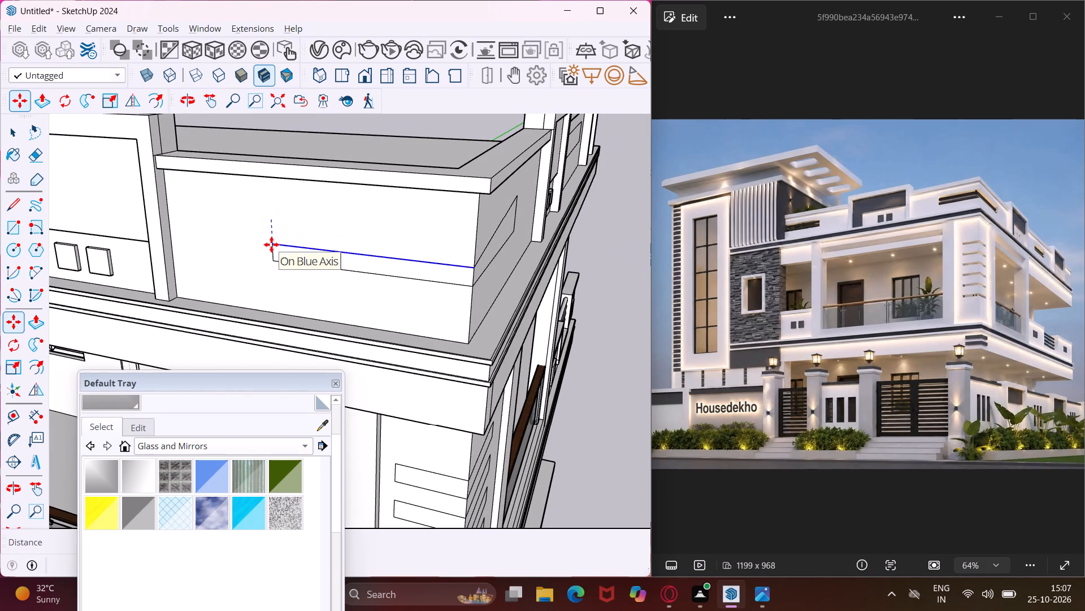
pyautogui.click(276, 262)
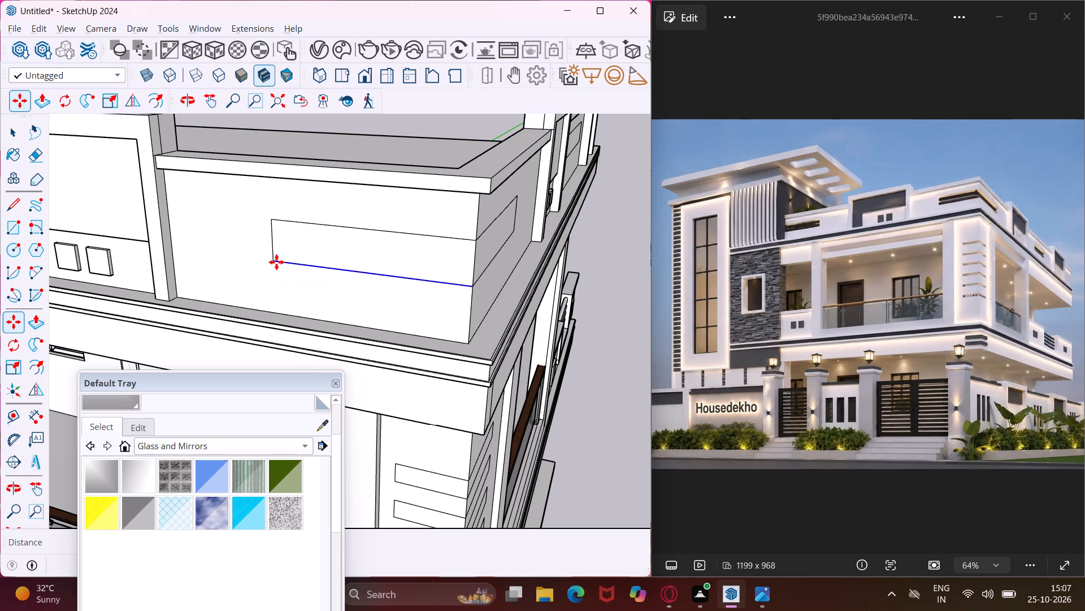
pyautogui.write('/5')
pyautogui.press('Return')
pyautogui.press('Escape')
pyautogui.press('space')
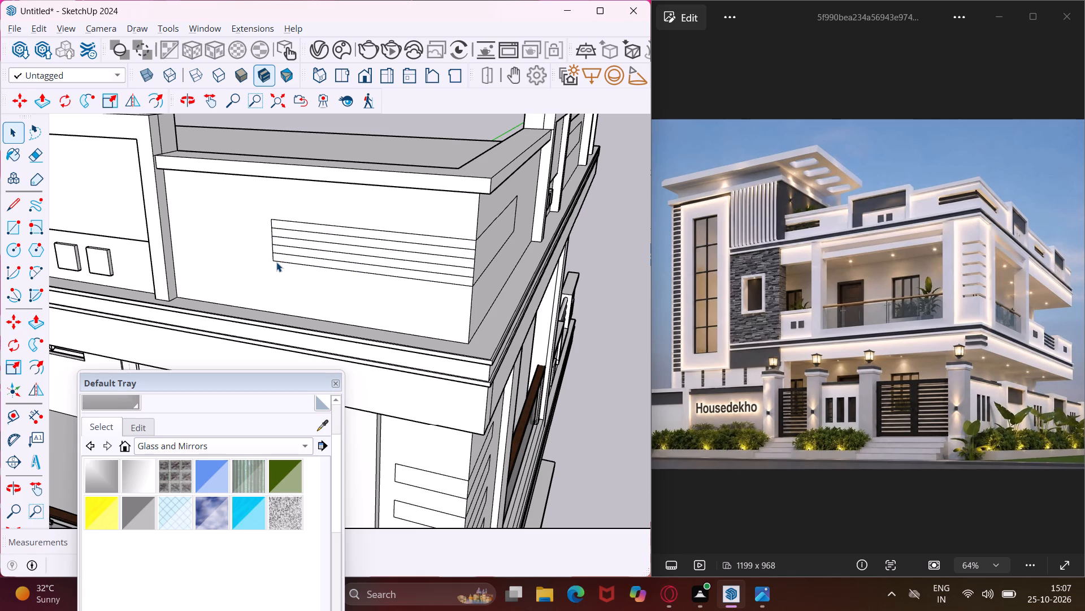
# Copy the upper edge of the side rectangle on the corner parapet down to its lower edge, dividing it into 5 equal strips.
pyautogui.moveTo(504, 263); pyautogui.dragTo(385, 287, button='middle')
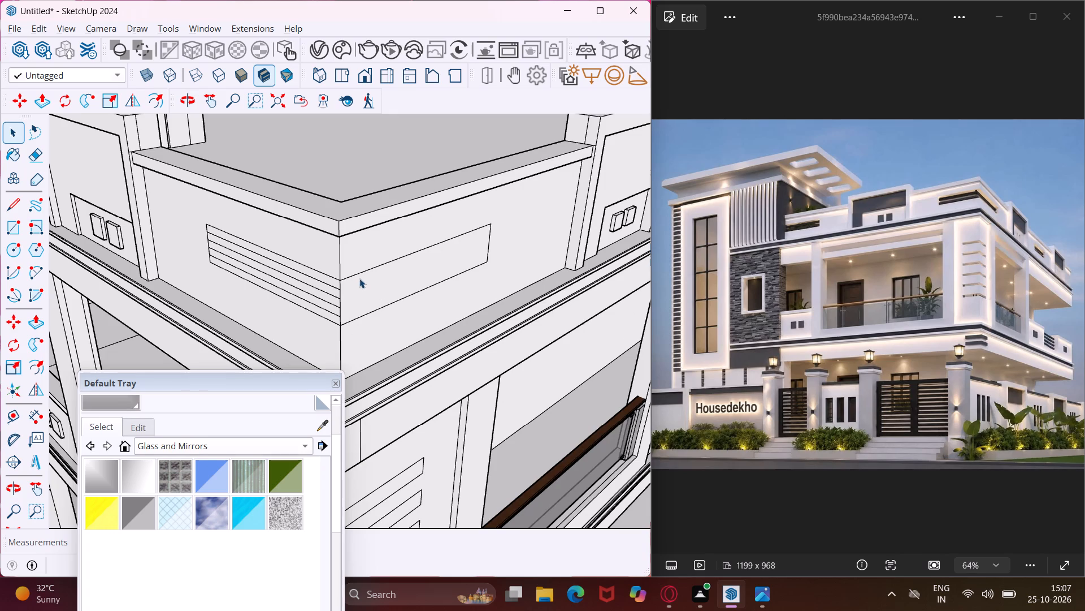
pyautogui.click(357, 273)
pyautogui.press('m')
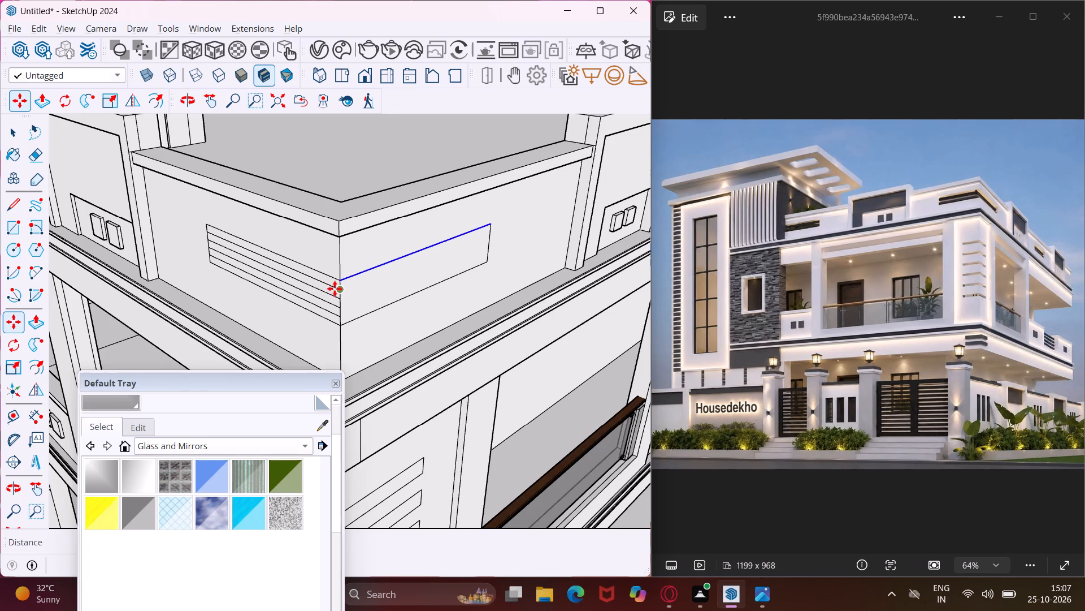
pyautogui.click(340, 279)
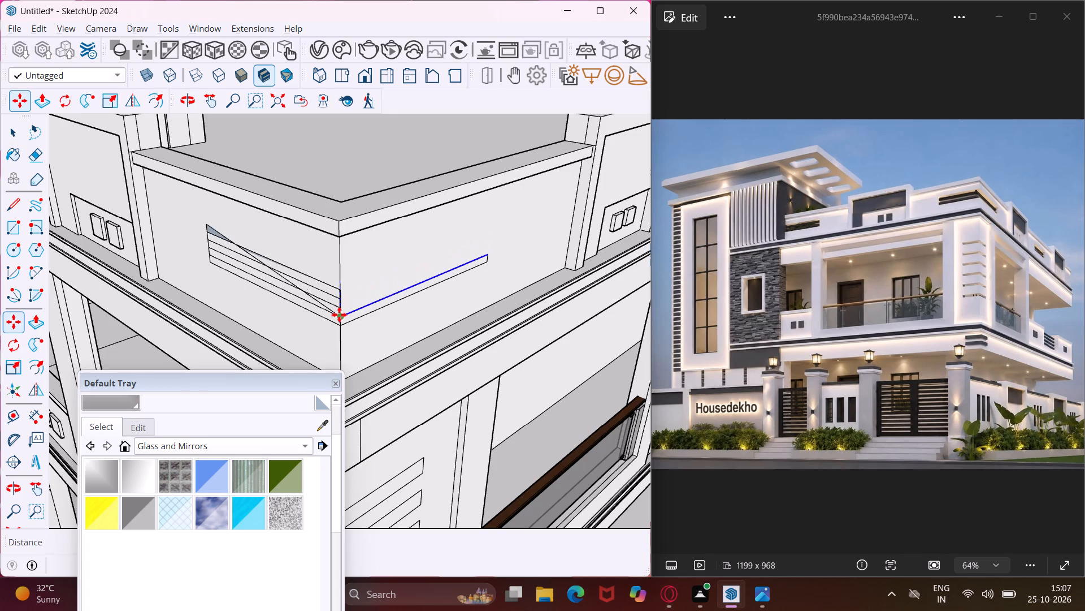
pyautogui.click(341, 326)
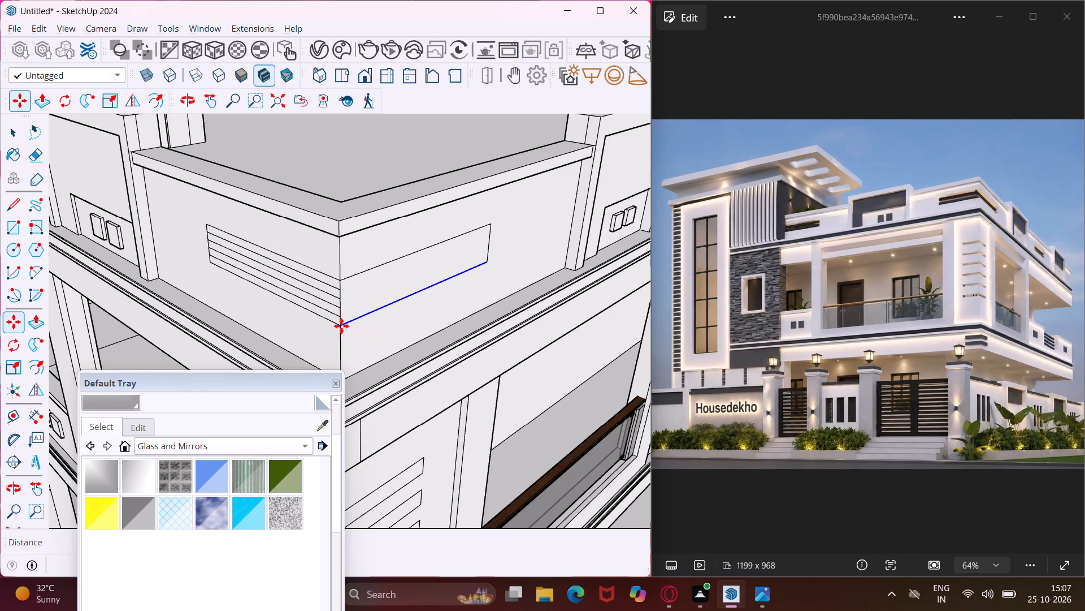
pyautogui.write('/5')
pyautogui.press('Return')
pyautogui.press('Escape')
pyautogui.press('space')
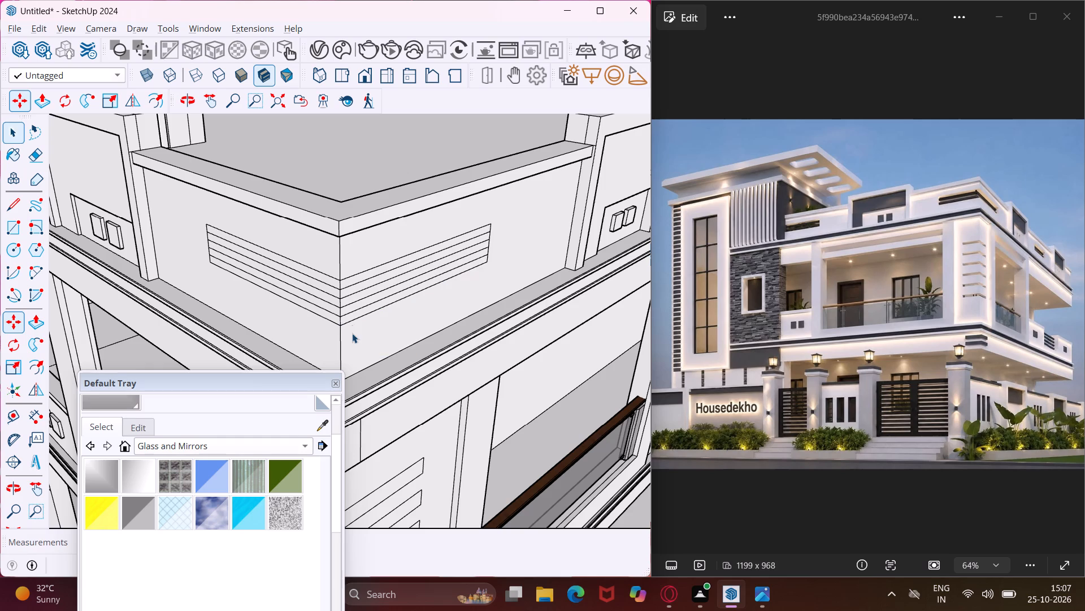
# Recess the top strip of the side rectangle through the parapet thickness with Push/Pull, using the parapet's inner top edge as reference.
pyautogui.scroll(4, 360, 279)
pyautogui.moveTo(360, 279); pyautogui.dragTo(367, 318, button='middle')
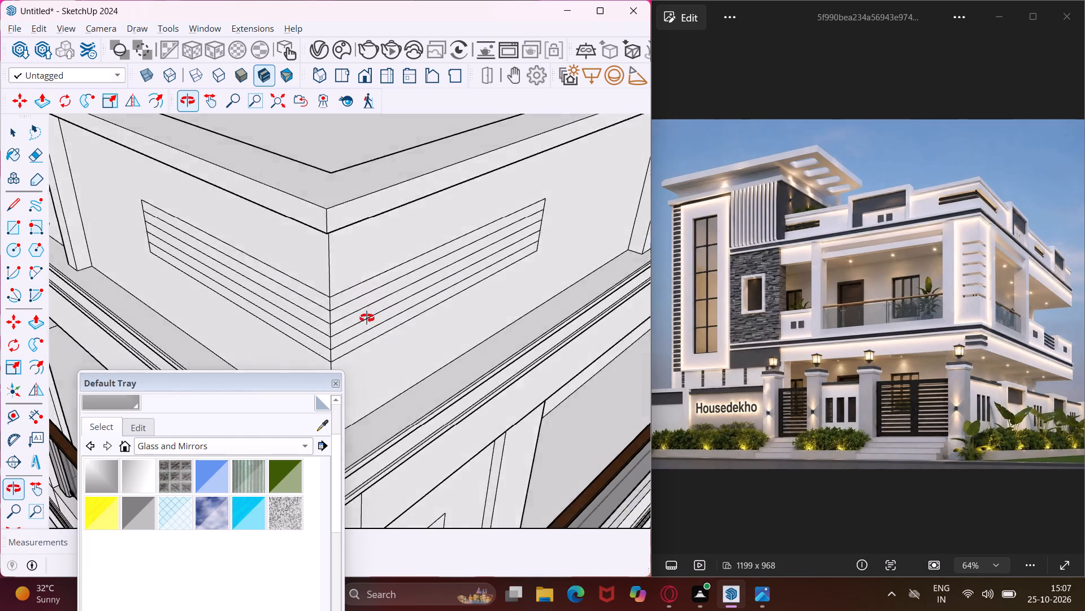
pyautogui.moveTo(367, 318); pyautogui.dragTo(372, 337, button='middle')
pyautogui.click(361, 316)
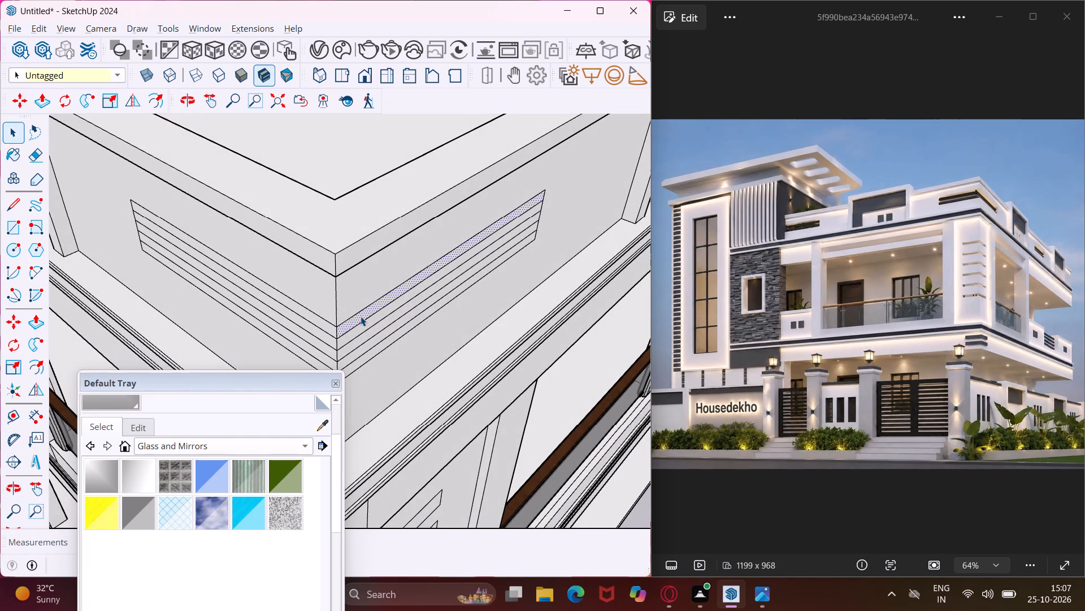
pyautogui.press('p')
pyautogui.click(361, 316)
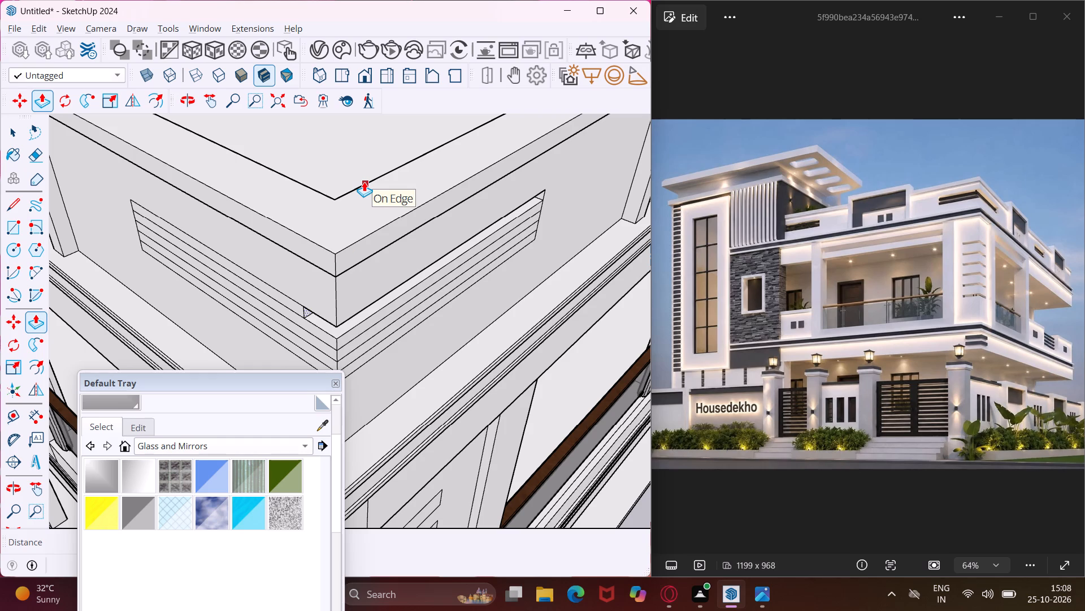
pyautogui.click(357, 188)
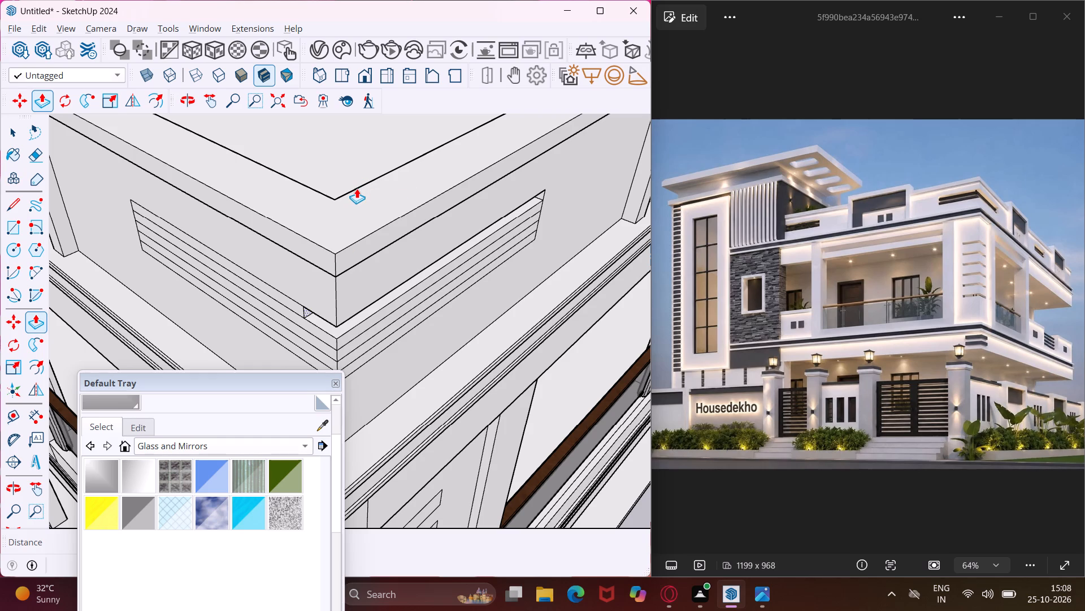
pyautogui.press('Escape')
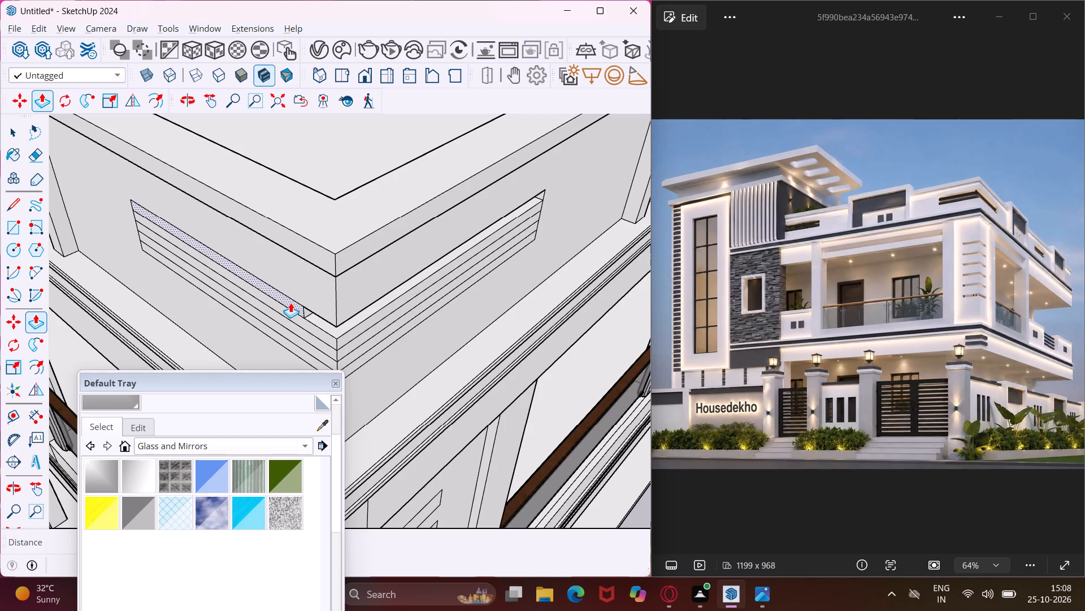
# Recess the front face's top strip and both faces' third and bottom strips to the same depth, and leave Push/Pull.
pyautogui.doubleClick(290, 303)
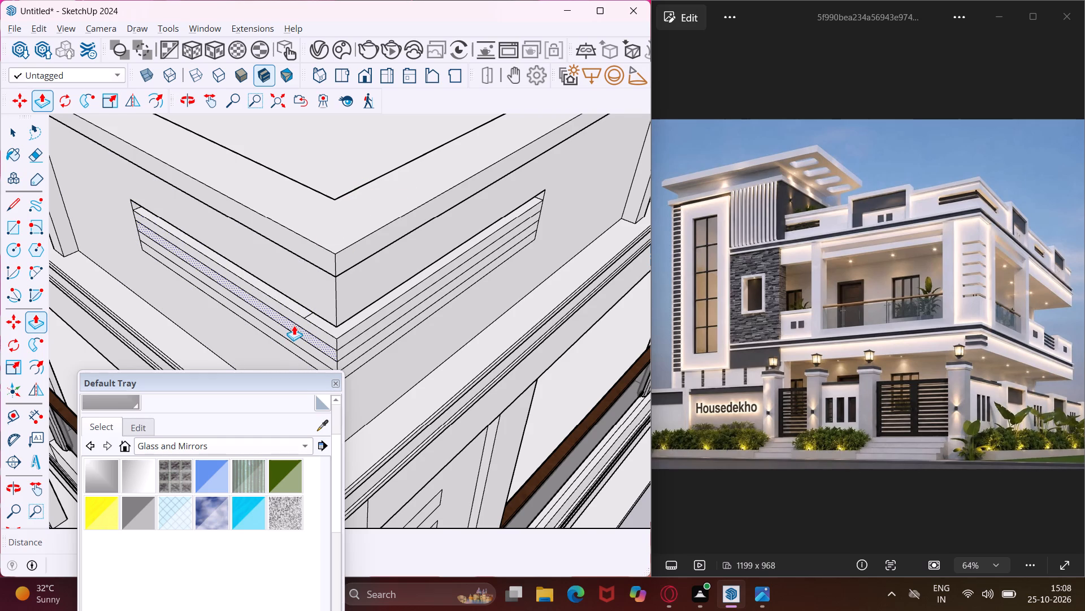
pyautogui.scroll(4, 294, 325)
pyautogui.moveTo(294, 325); pyautogui.dragTo(323, 248, button='middle')
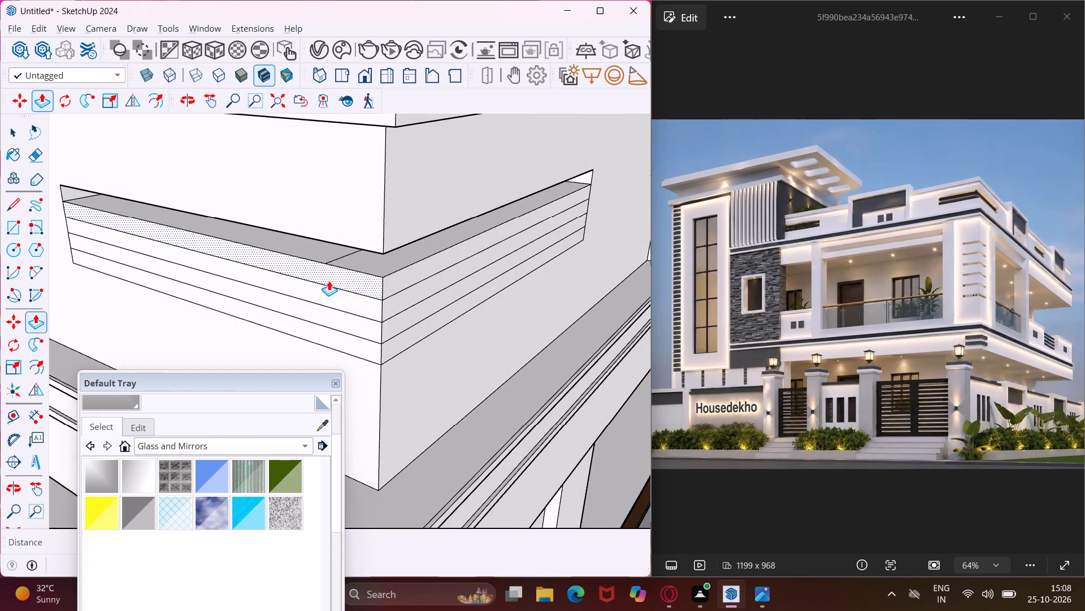
pyautogui.doubleClick(339, 295)
pyautogui.doubleClick(426, 281)
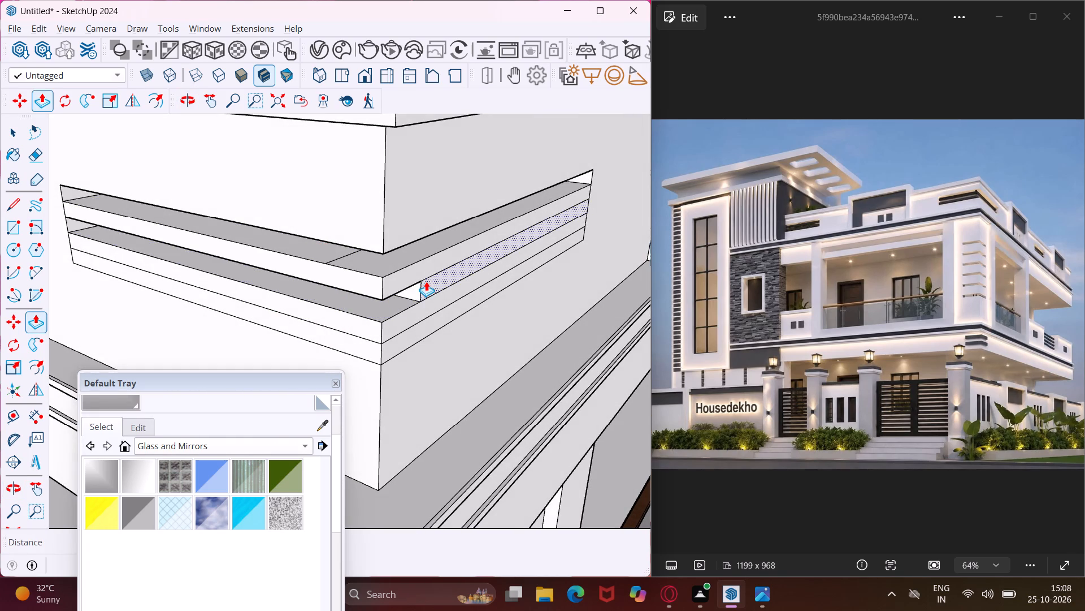
pyautogui.click(393, 347)
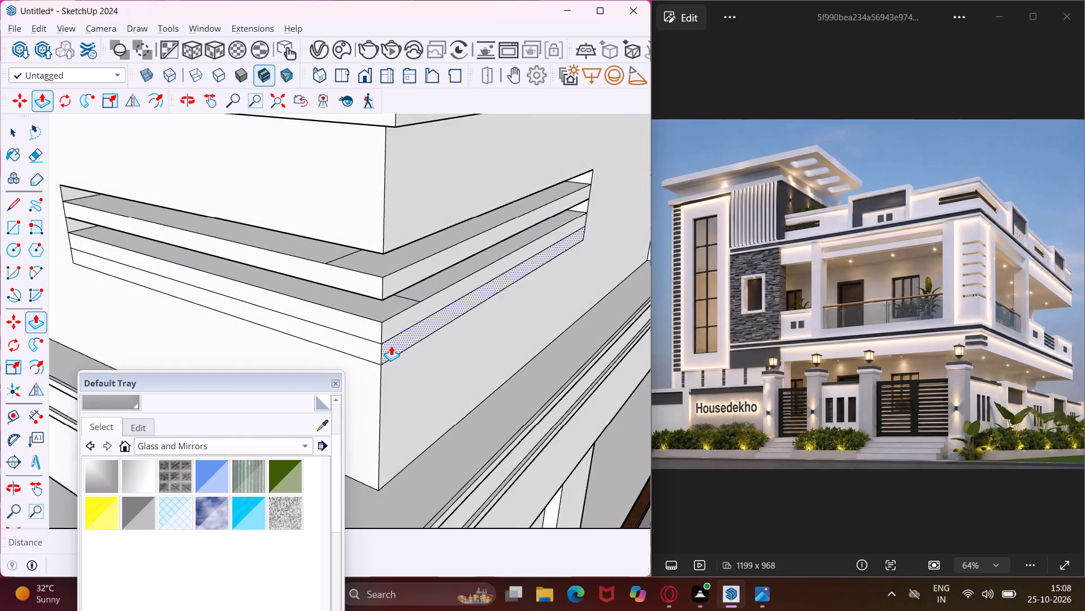
pyautogui.doubleClick(391, 346)
pyautogui.doubleClick(316, 333)
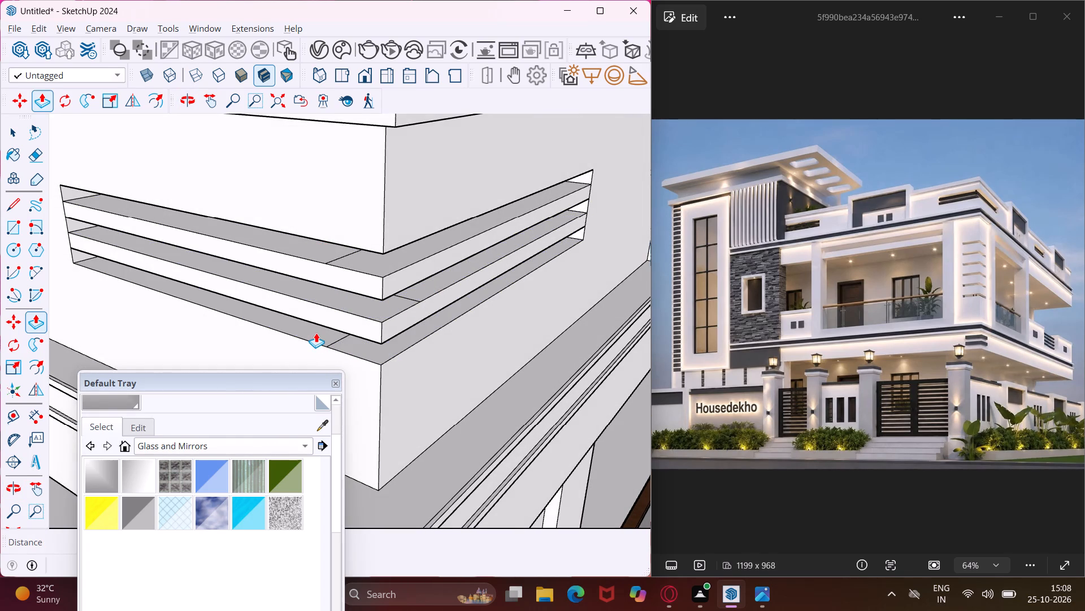
pyautogui.press('Escape')
pyautogui.press('space')
# Delete the faces closing the top and bottom grooves on the parapet's inner side, opening them through the wall.
pyautogui.scroll(-7, 289, 299)
pyautogui.moveTo(290, 315); pyautogui.dragTo(422, 251, button='middle')
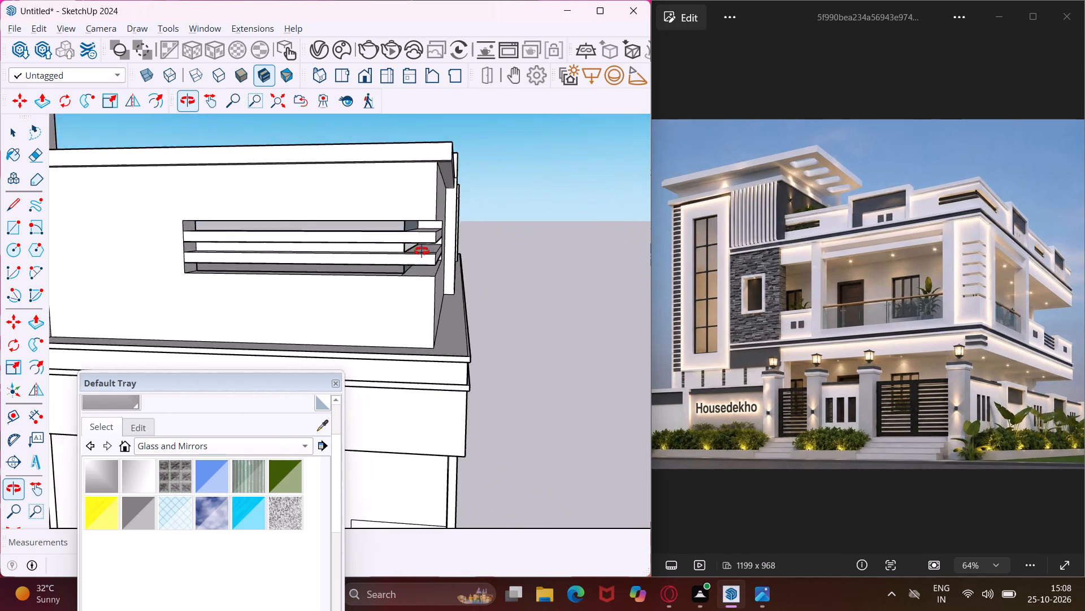
pyautogui.moveTo(422, 251); pyautogui.dragTo(484, 266, button='middle')
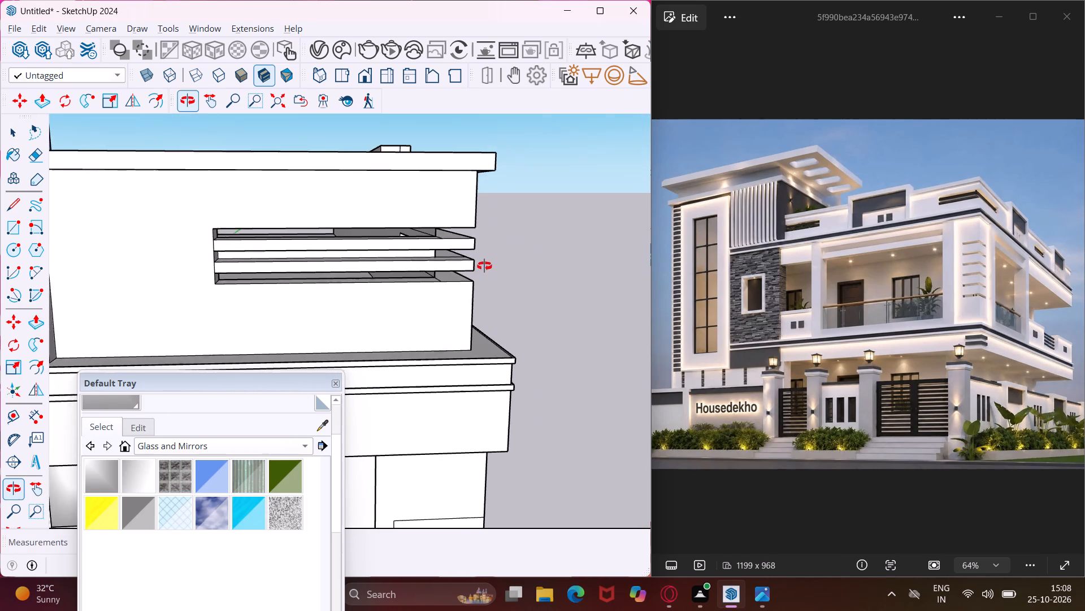
pyautogui.moveTo(484, 266); pyautogui.dragTo(563, 452, button='middle')
pyautogui.scroll(4, 379, 195)
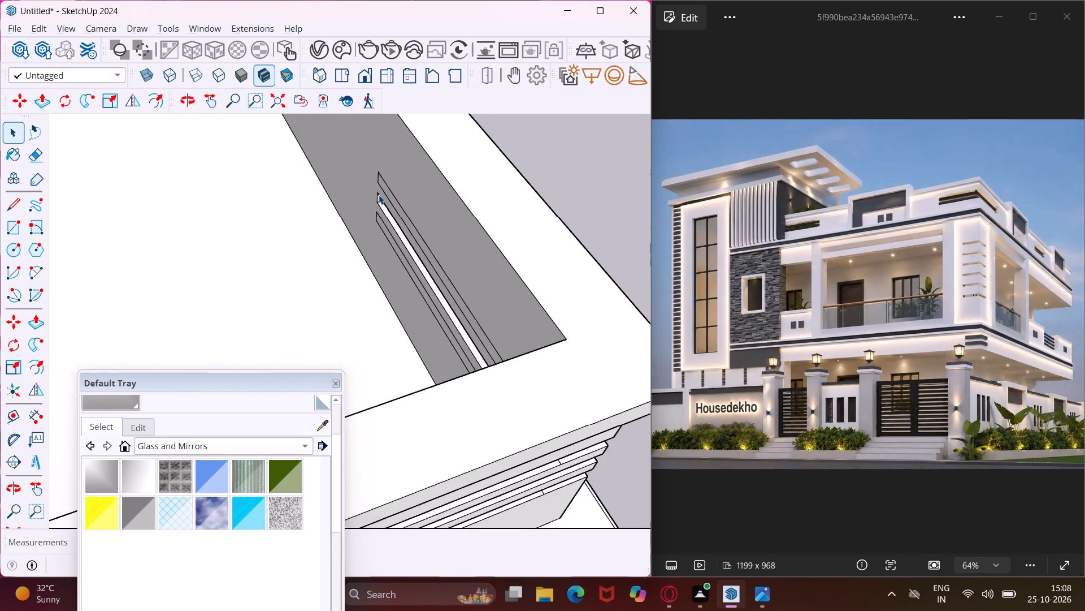
pyautogui.scroll(5, 379, 195)
pyautogui.moveTo(379, 195); pyautogui.dragTo(649, 148, button='middle')
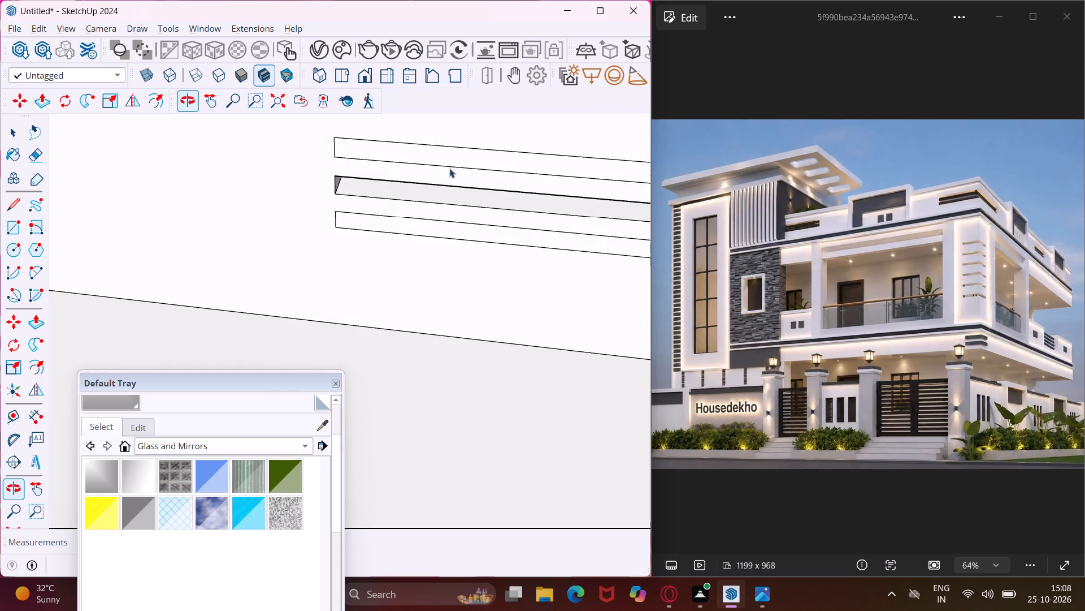
pyautogui.scroll(3, 441, 157)
pyautogui.click(441, 157)
pyautogui.press('Delete')
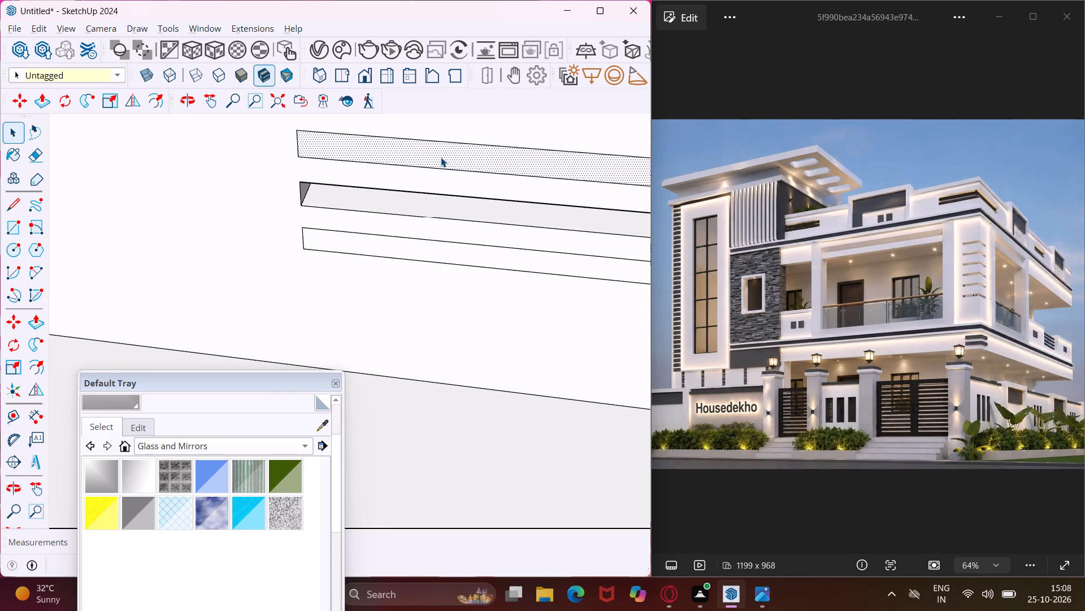
pyautogui.click(393, 251)
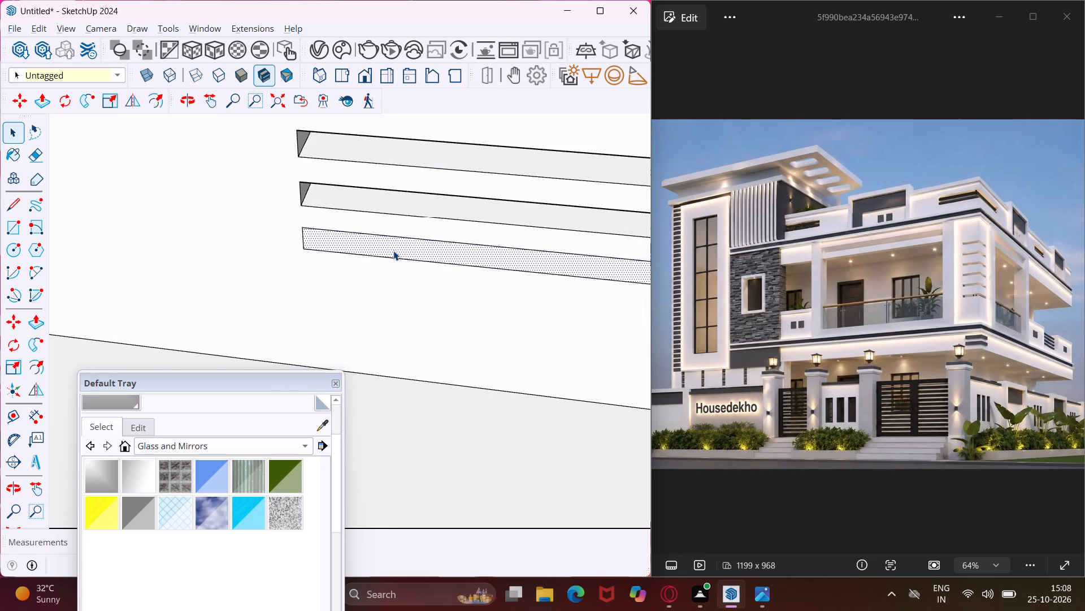
pyautogui.press('Delete')
# Check the groove openings on the adjoining inner parapet wall and select the face covering its middle groove.
pyautogui.scroll(-5, 326, 280)
pyautogui.scroll(-6, 270, 305)
pyautogui.moveTo(359, 325); pyautogui.dragTo(366, 323, button='middle')
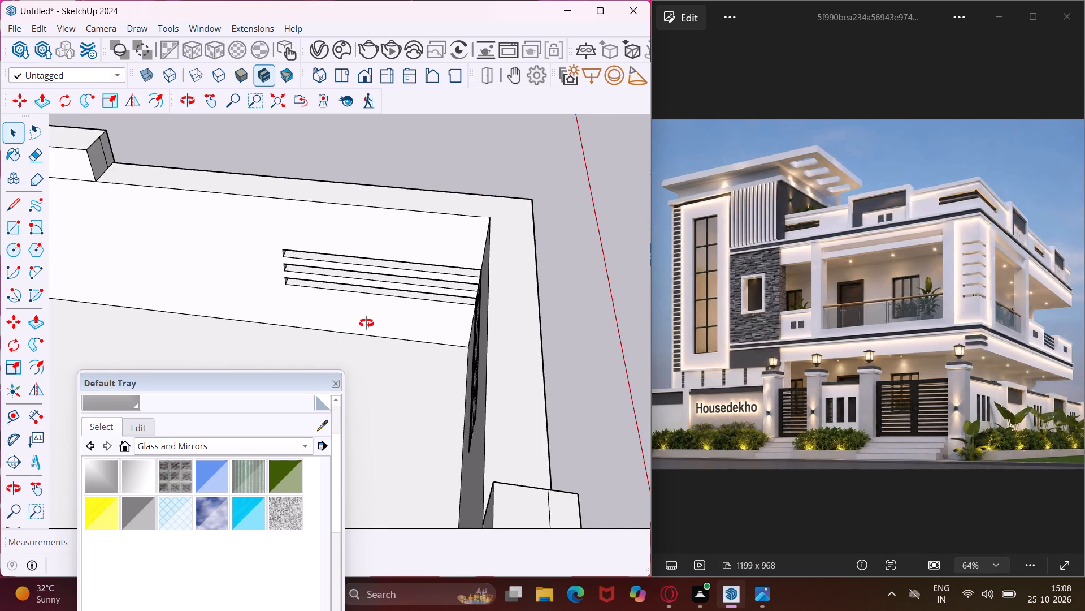
pyautogui.moveTo(366, 323); pyautogui.dragTo(657, 267, button='middle')
pyautogui.scroll(4, 544, 246)
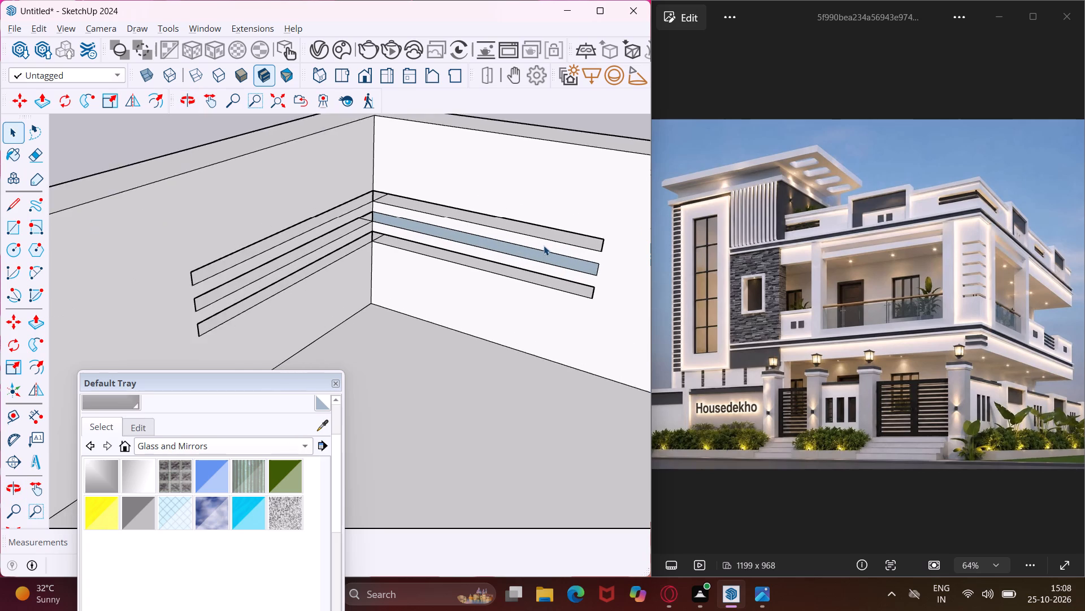
pyautogui.scroll(5, 544, 246)
pyautogui.moveTo(544, 246); pyautogui.dragTo(640, 163, button='middle')
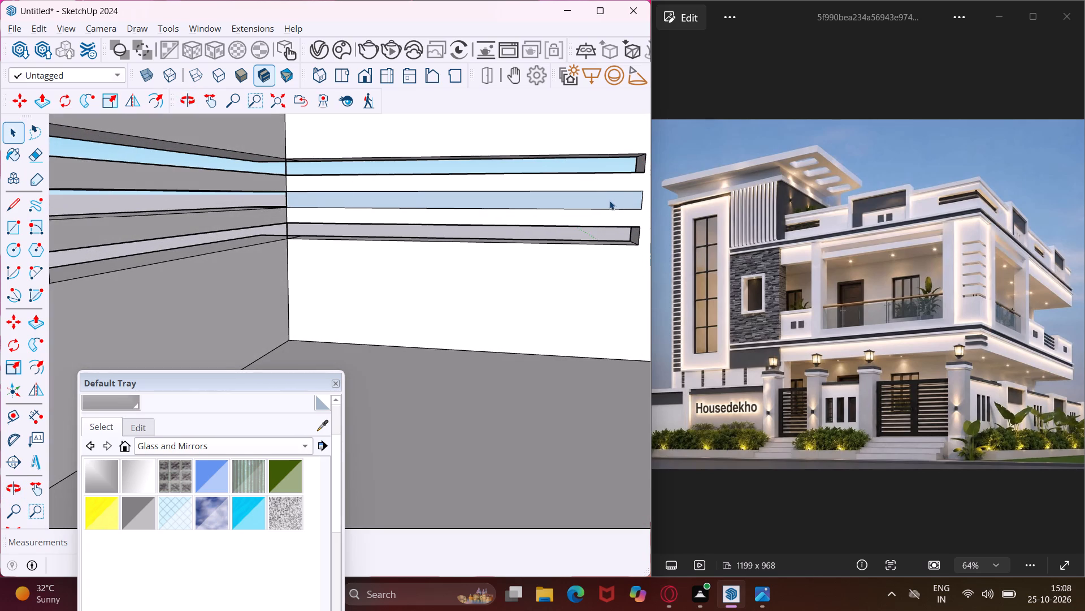
pyautogui.click(609, 201)
pyautogui.scroll(-5, 576, 216)
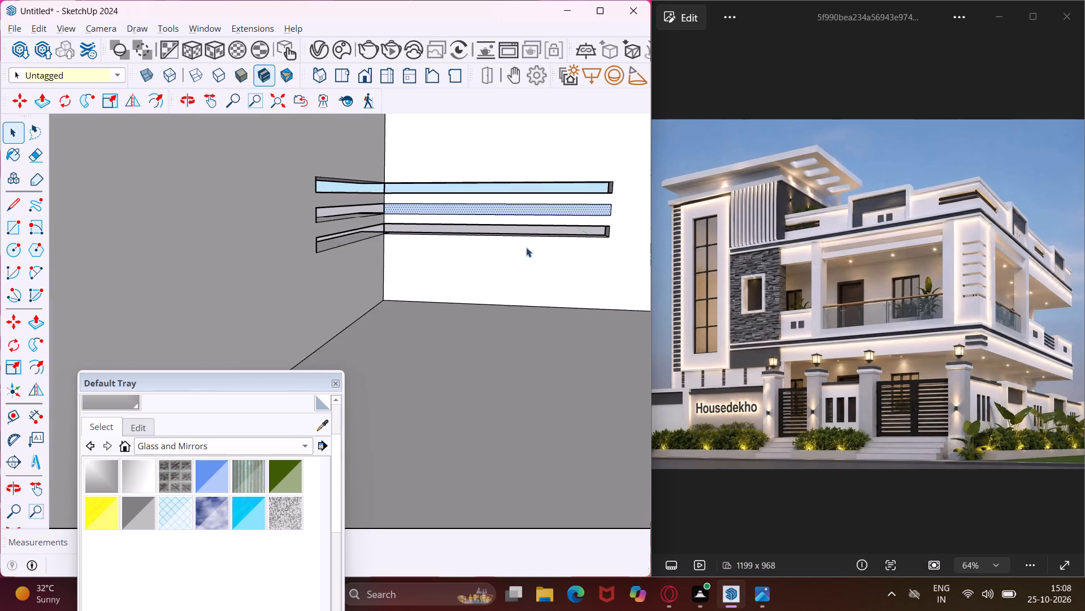
pyautogui.scroll(-5, 522, 250)
pyautogui.moveTo(491, 273); pyautogui.dragTo(351, 390, button='middle')
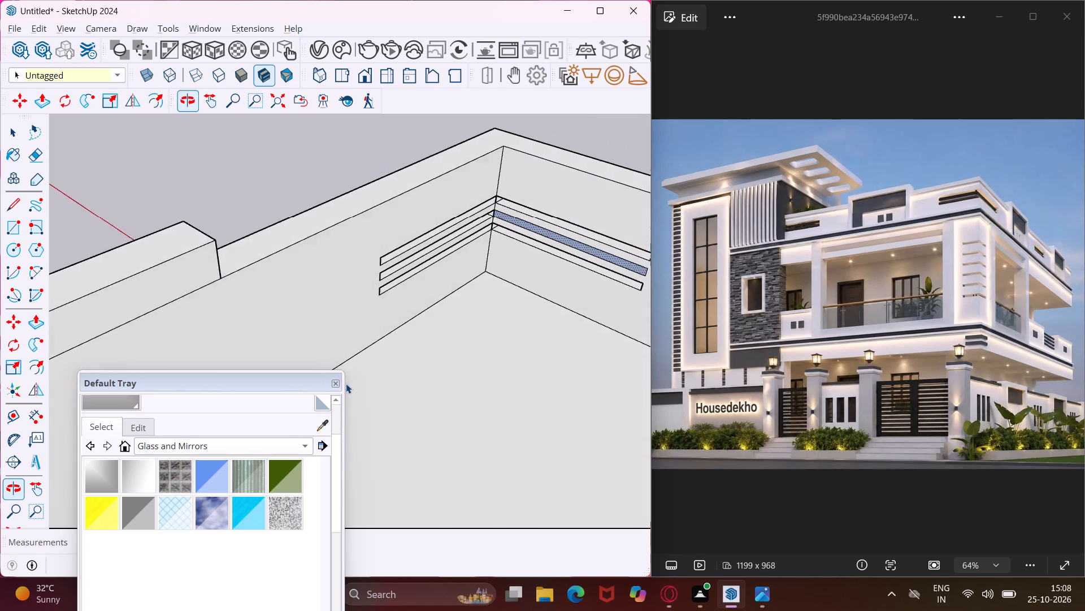
# Move the lower edge of the long rectangle between the two raised parapet blocks slightly downward to make it taller.
pyautogui.scroll(-10, 340, 341)
pyautogui.moveTo(488, 382); pyautogui.dragTo(645, 355, button='middle')
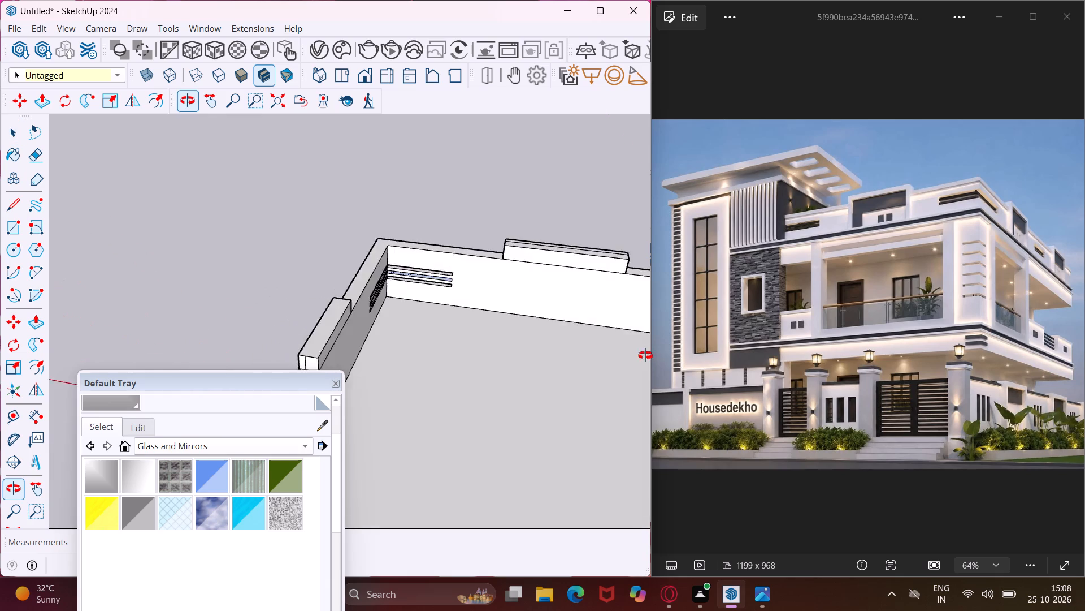
pyautogui.moveTo(645, 355); pyautogui.dragTo(651, 355, button='middle')
pyautogui.scroll(-9, 518, 308)
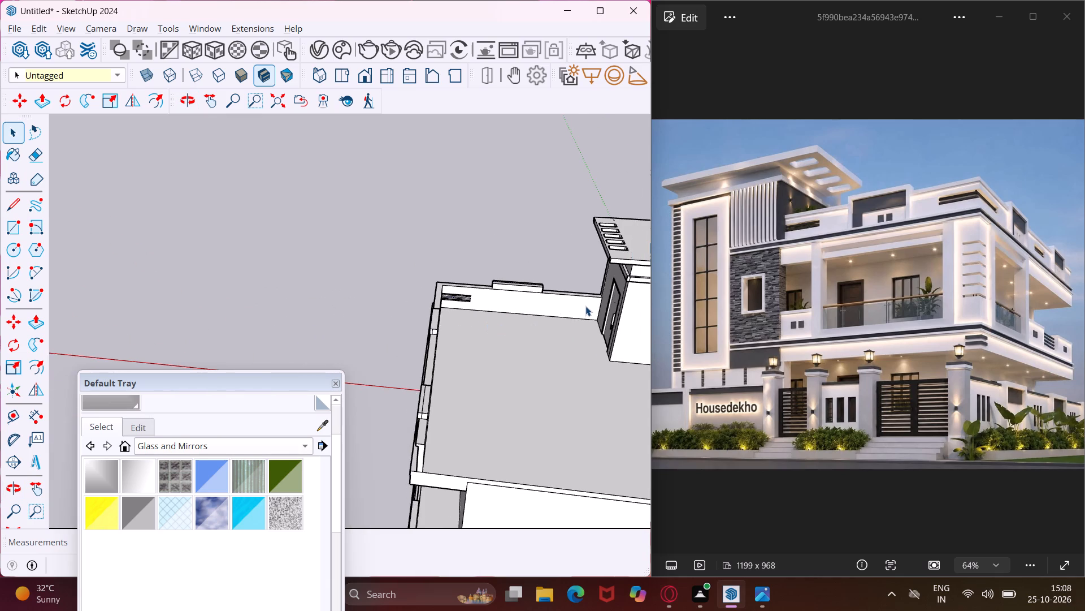
pyautogui.scroll(4, 585, 306)
pyautogui.moveTo(403, 384); pyautogui.dragTo(797, 348, button='middle')
pyautogui.scroll(1, 704, 334)
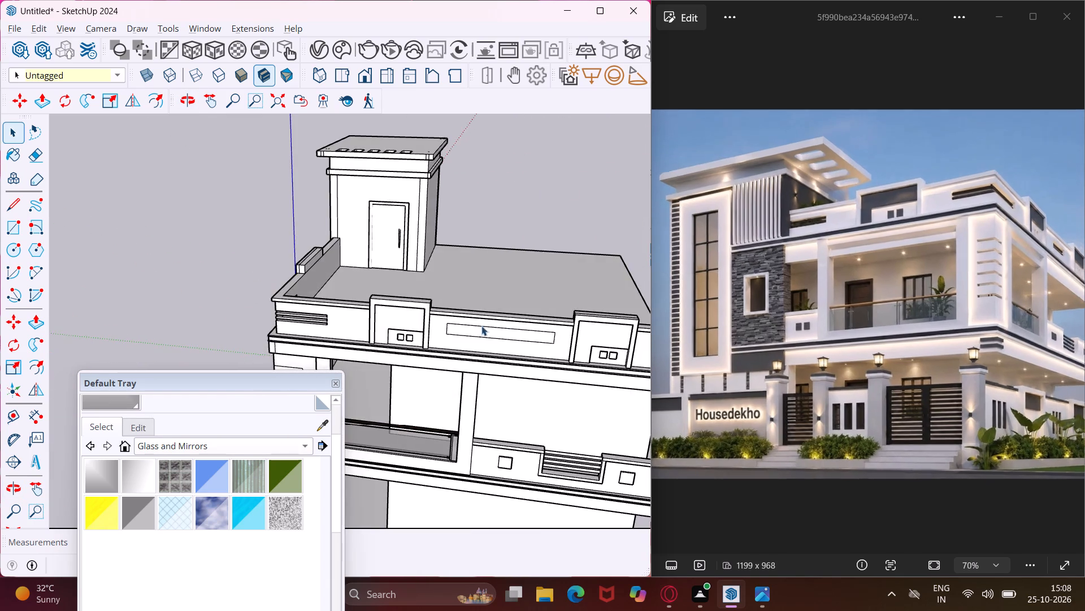
pyautogui.scroll(-4, 446, 326)
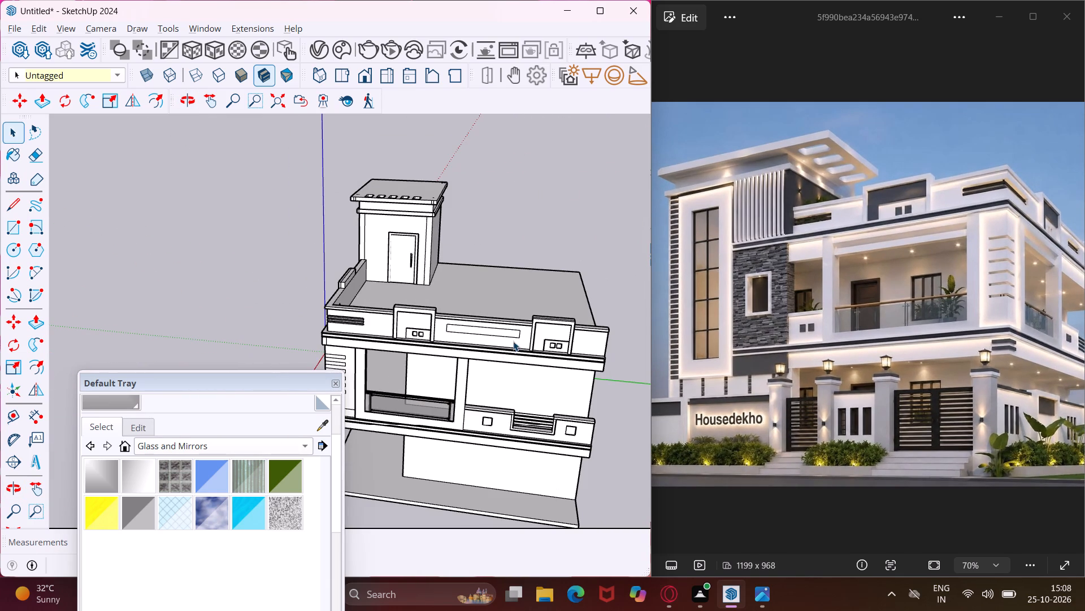
pyautogui.scroll(16, 514, 334)
pyautogui.moveTo(527, 343); pyautogui.dragTo(577, 287, button='middle')
pyautogui.scroll(2, 539, 330)
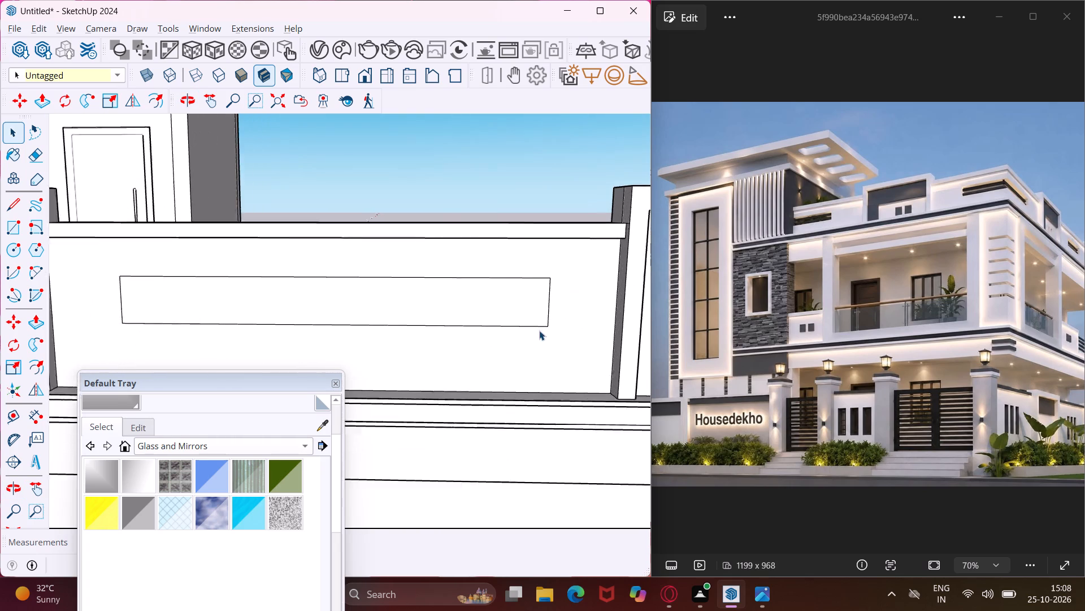
pyautogui.scroll(1, 539, 330)
pyautogui.click(537, 327)
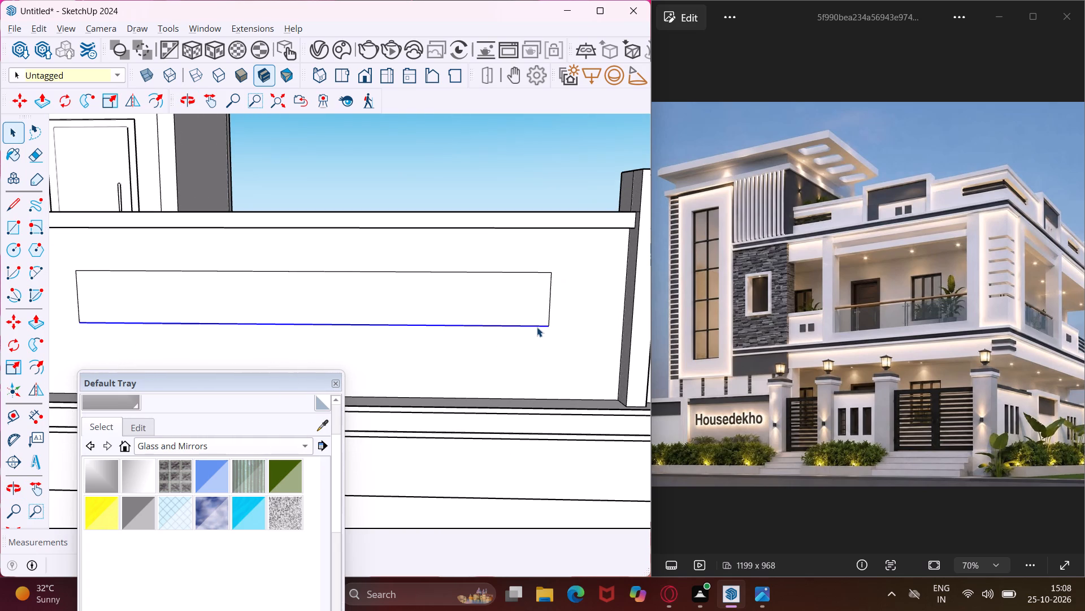
pyautogui.press('m')
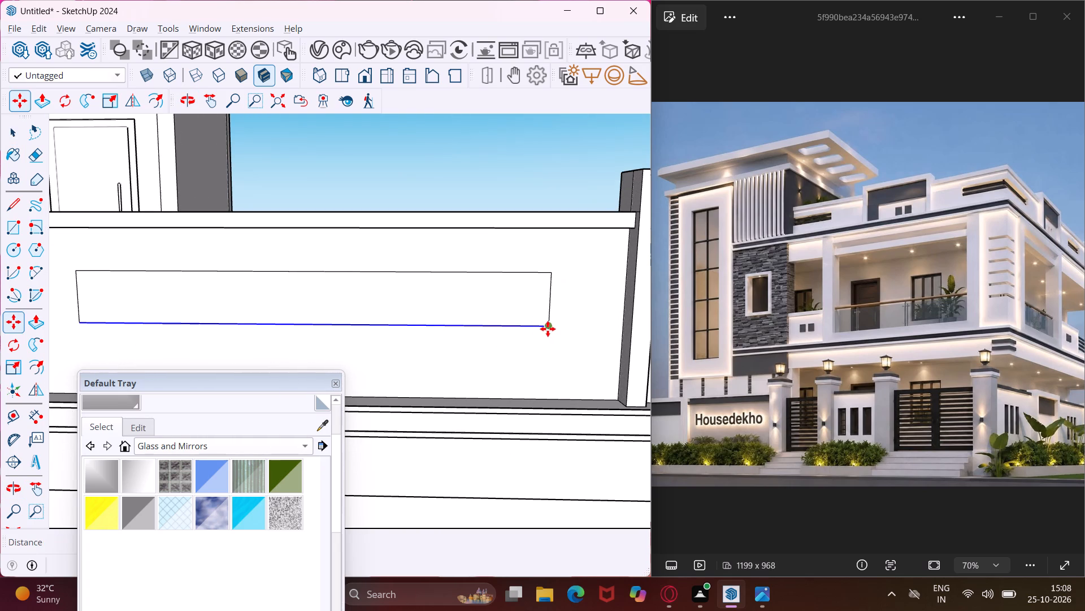
pyautogui.click(548, 327)
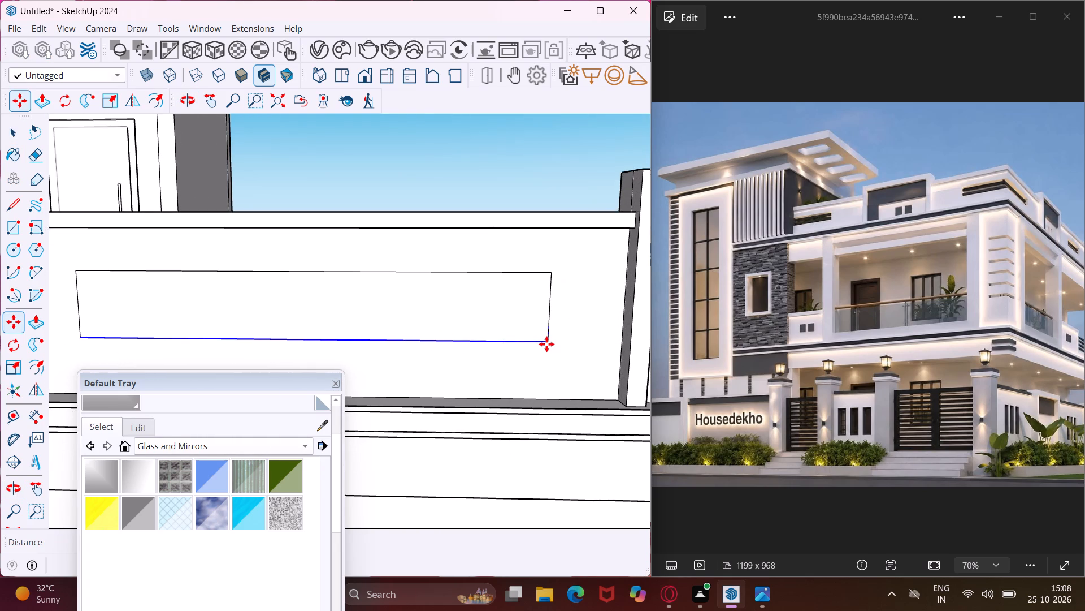
pyautogui.click(546, 344)
pyautogui.press('Escape')
pyautogui.press('space')
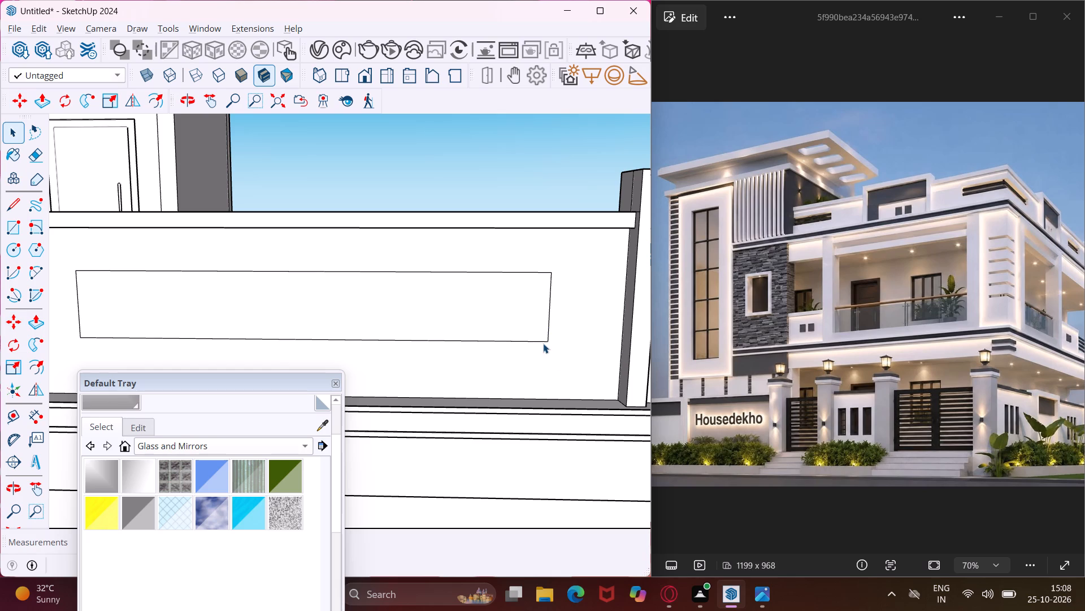
# Copy the long rectangle's lower edge onto its upper edge and divide the spacing by 5 to form five equal horizontal strips.
pyautogui.click(542, 342)
pyautogui.press('m')
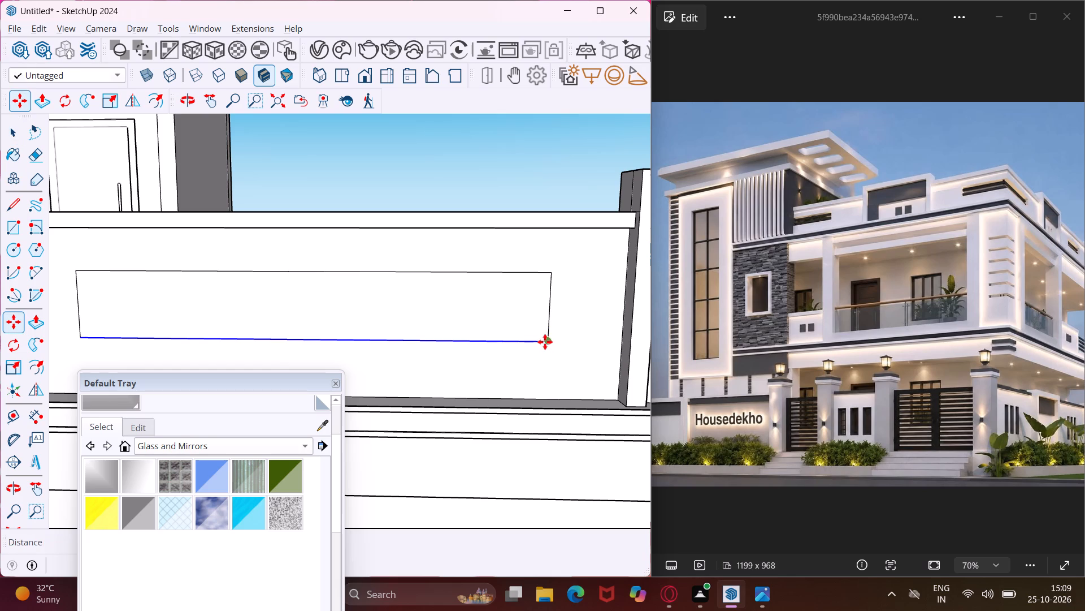
pyautogui.click(547, 342)
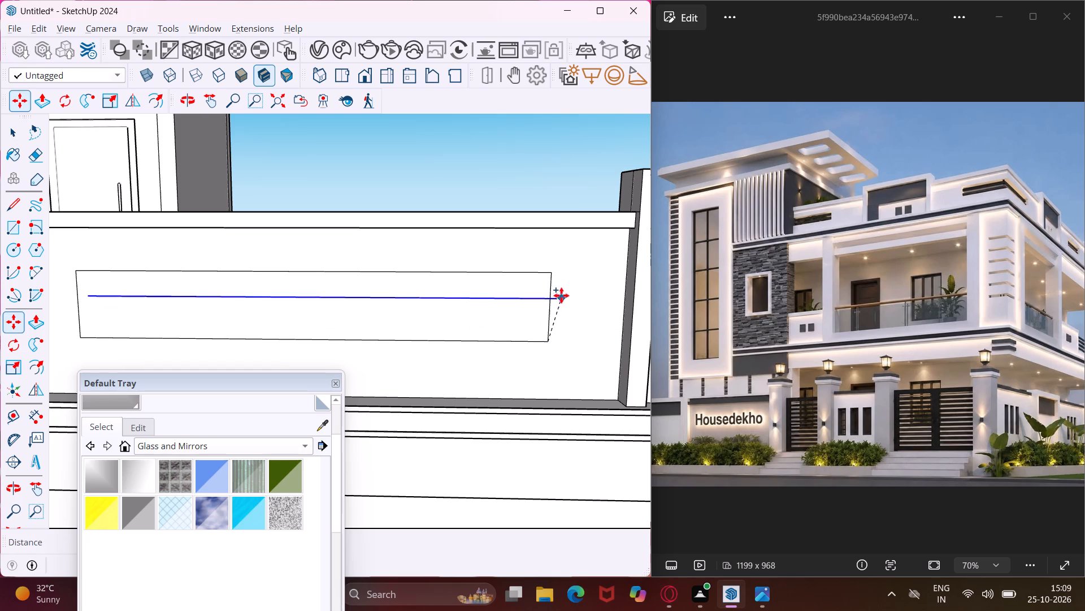
pyautogui.click(551, 273)
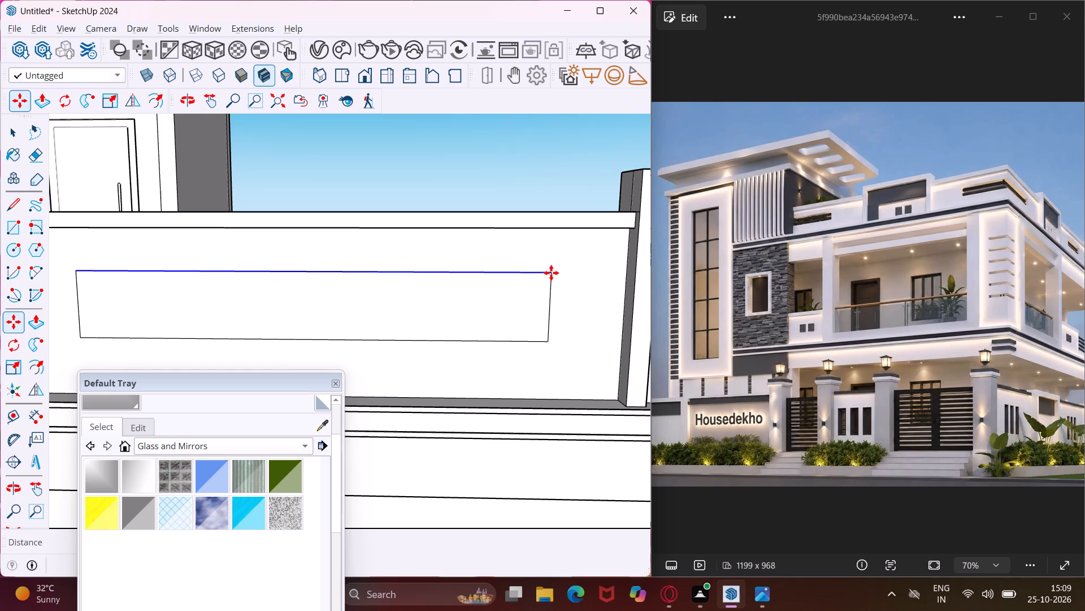
pyautogui.write('/5')
pyautogui.press('Return')
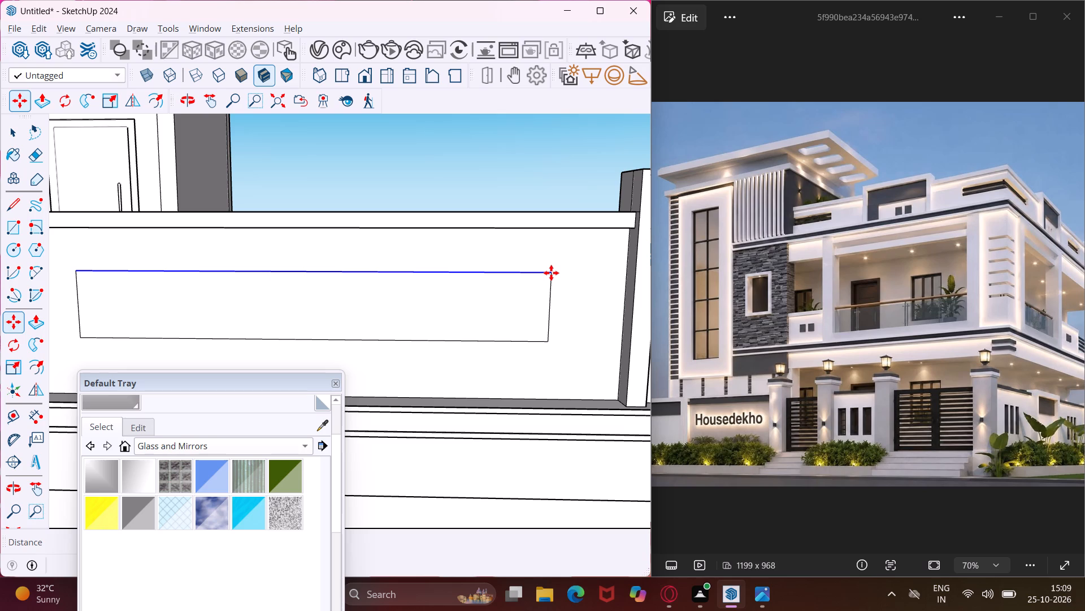
pyautogui.press('Escape')
pyautogui.press('space')
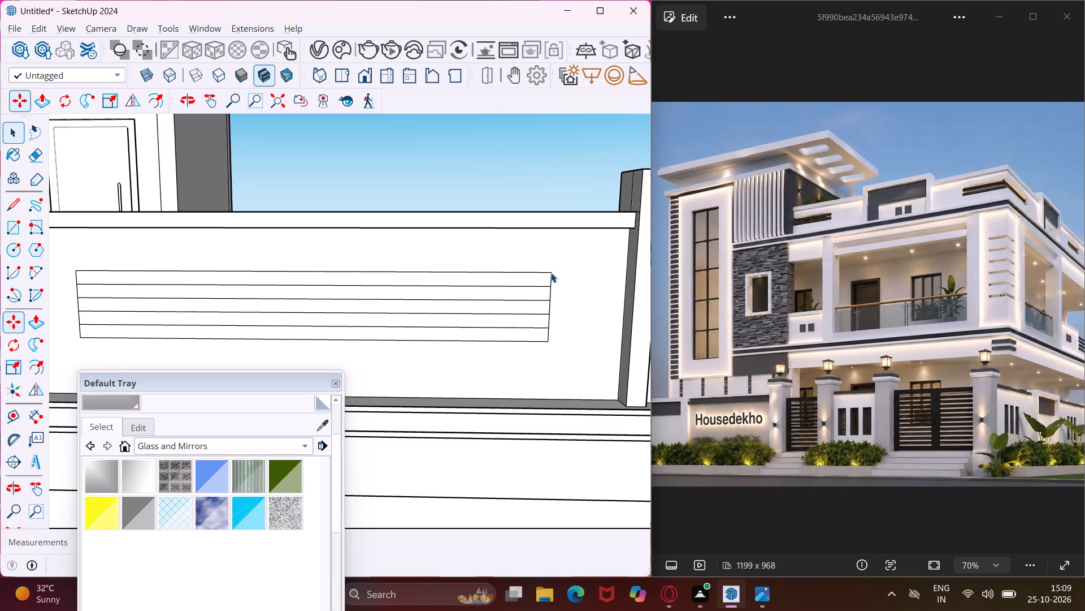
# Recess the top strip into the parapet wall with Push/Pull, and repeat the same depth on the third and bottom strips.
pyautogui.moveTo(514, 289); pyautogui.dragTo(561, 340, button='middle')
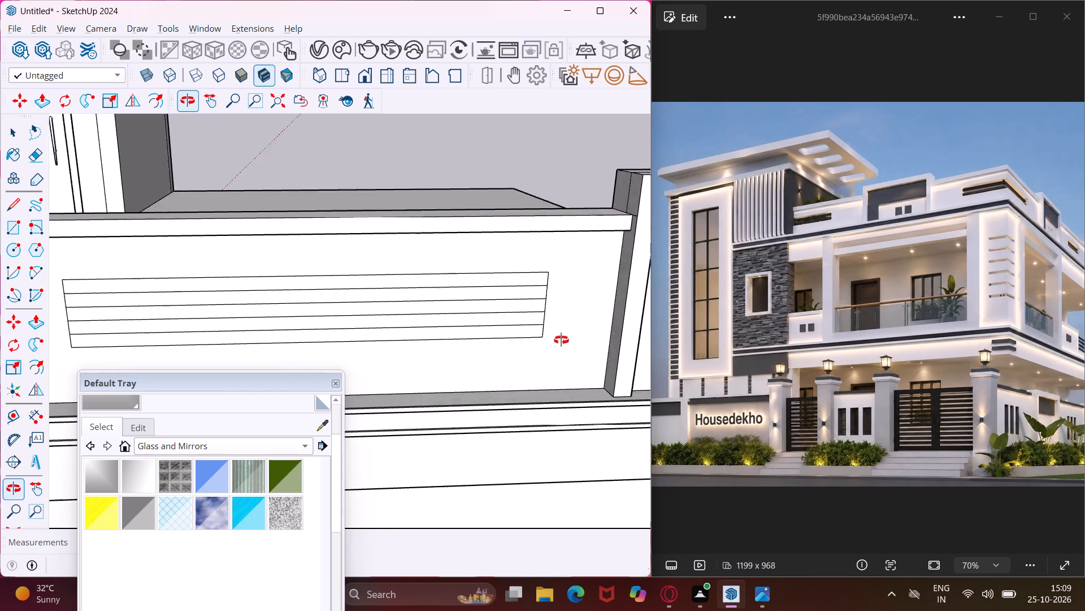
pyautogui.moveTo(561, 340); pyautogui.dragTo(624, 367, button='middle')
pyautogui.scroll(2, 463, 273)
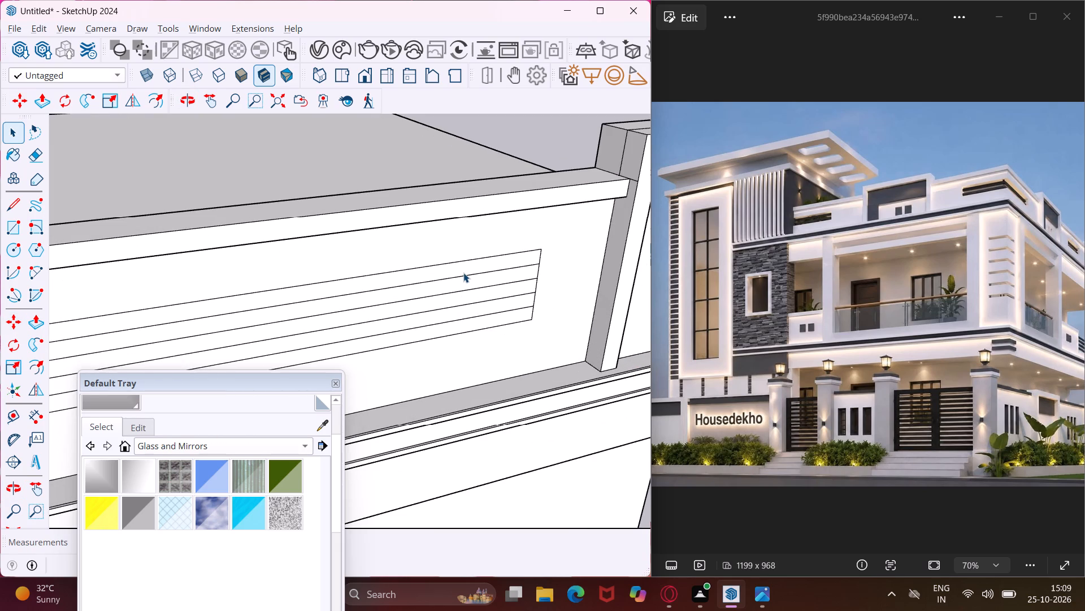
pyautogui.click(463, 273)
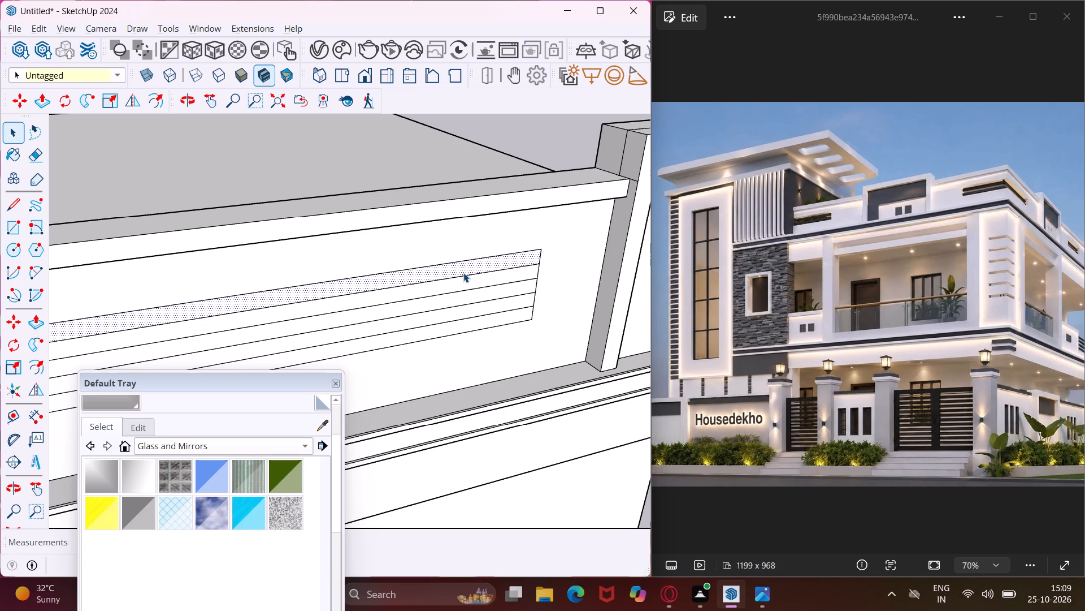
pyautogui.press('p')
pyautogui.click(463, 273)
pyautogui.moveTo(426, 172); pyautogui.dragTo(468, 257, button='middle')
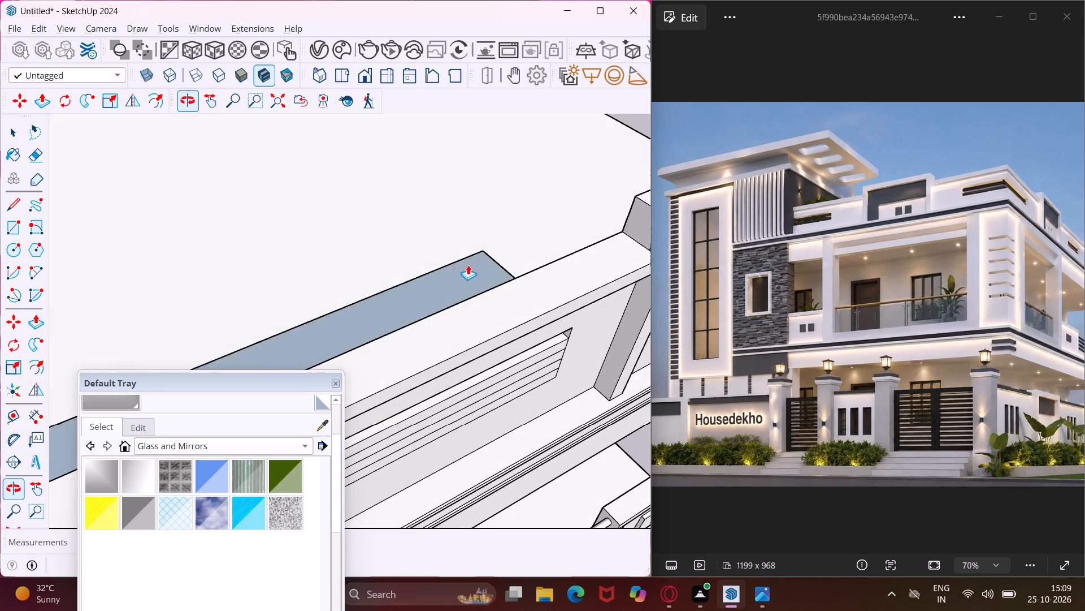
pyautogui.click(465, 303)
pyautogui.moveTo(483, 378); pyautogui.dragTo(480, 285, button='middle')
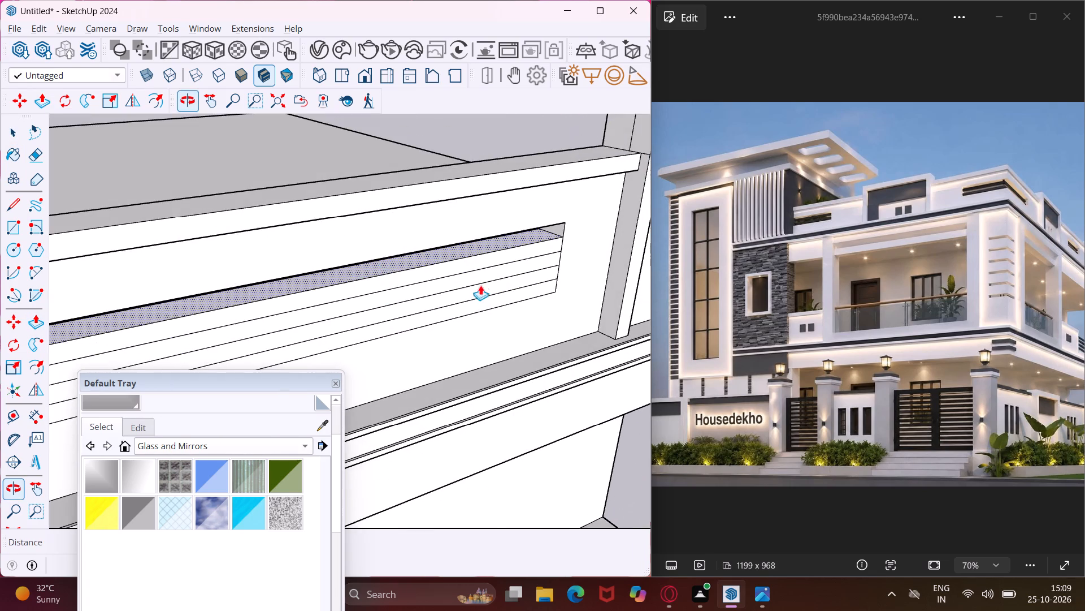
pyautogui.scroll(5, 490, 285)
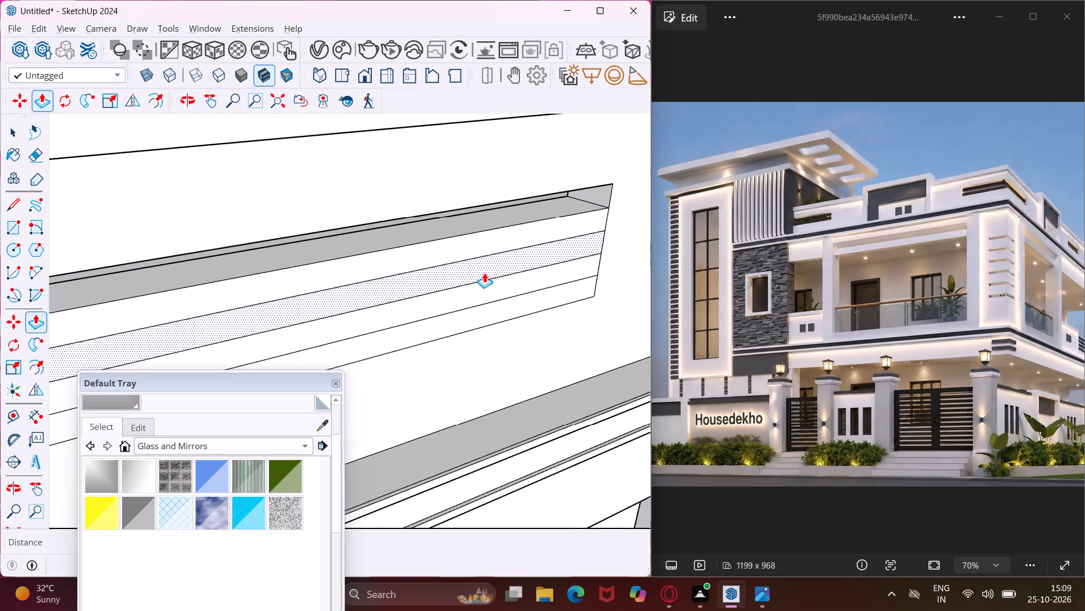
pyautogui.doubleClick(484, 273)
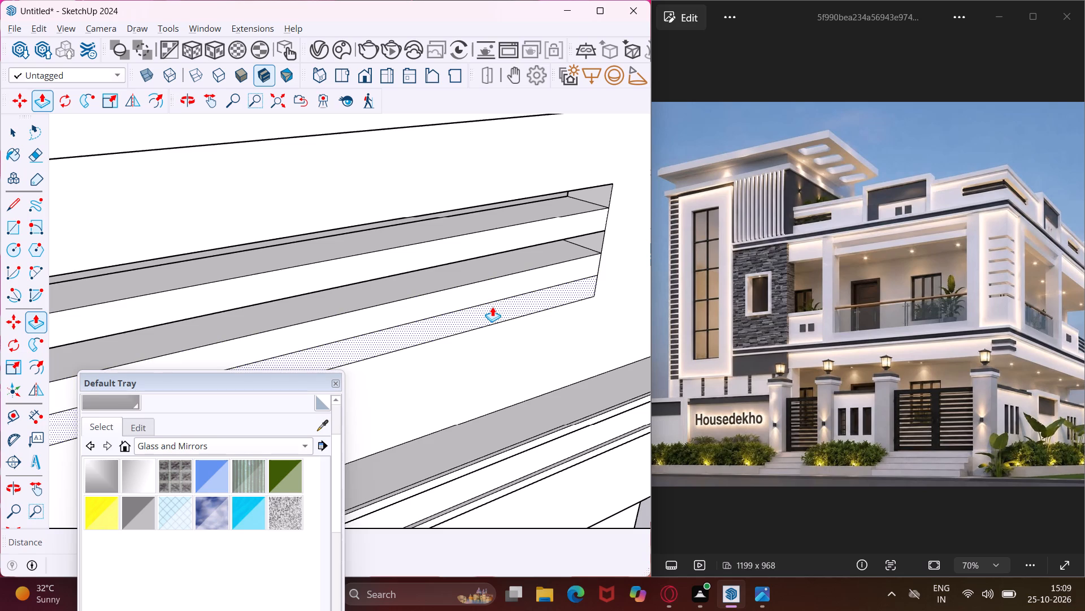
pyautogui.doubleClick(492, 307)
pyautogui.press('Escape')
pyautogui.press('space')
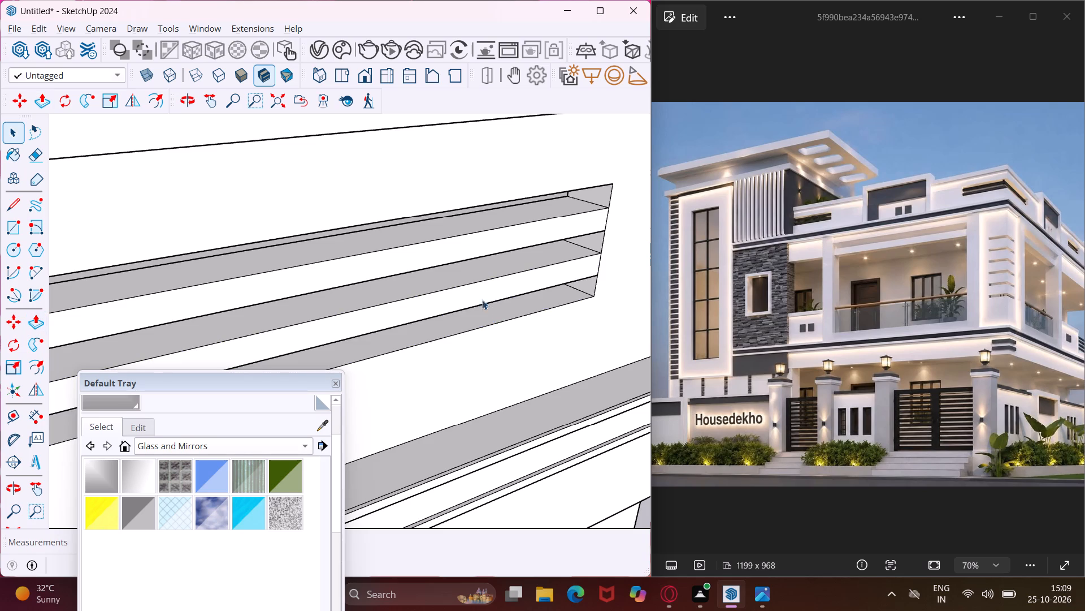
# Examine the house's front and side elevations and compare the tower and ground-floor wall with the reference image.
pyautogui.moveTo(457, 274); pyautogui.dragTo(403, 195, button='middle')
pyautogui.scroll(-16, 380, 186)
pyautogui.moveTo(388, 223); pyautogui.dragTo(564, 268, button='middle')
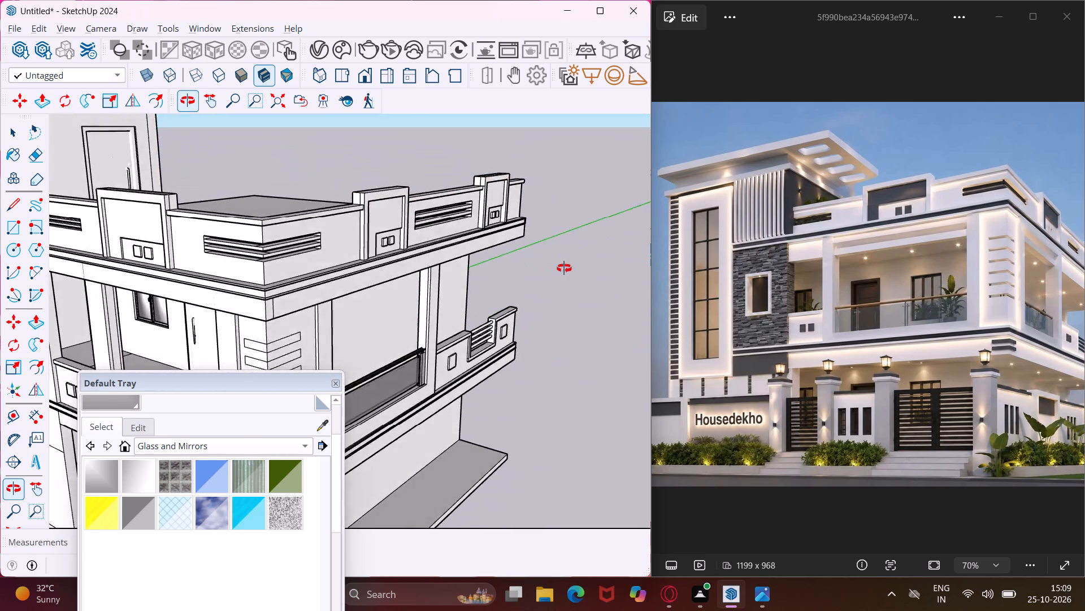
pyautogui.moveTo(564, 268); pyautogui.dragTo(754, 256, button='middle')
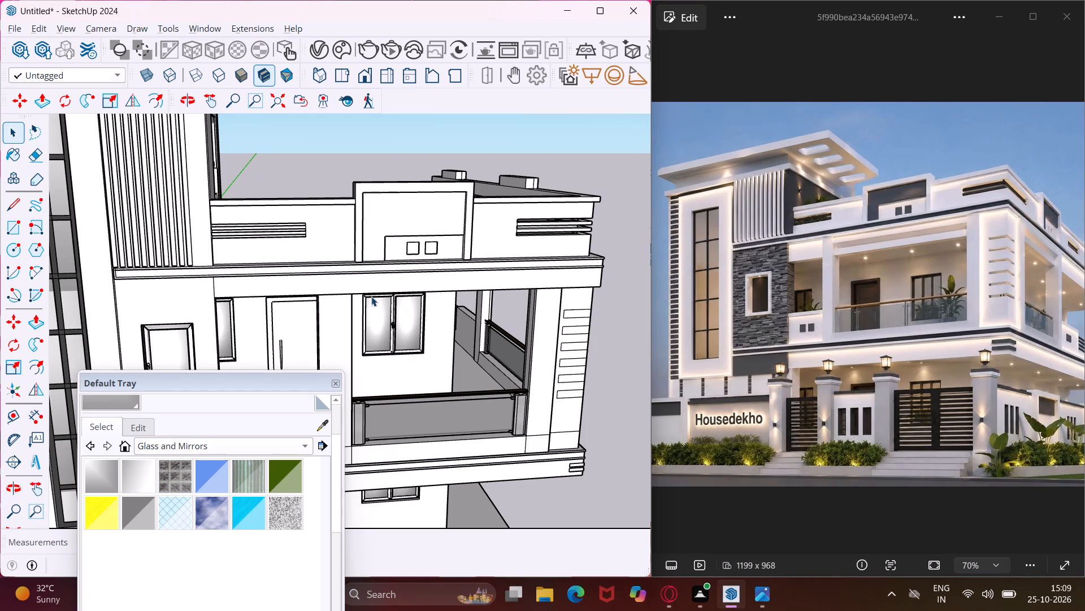
pyautogui.scroll(-5, 299, 282)
pyautogui.moveTo(336, 357); pyautogui.dragTo(336, 316, button='middle')
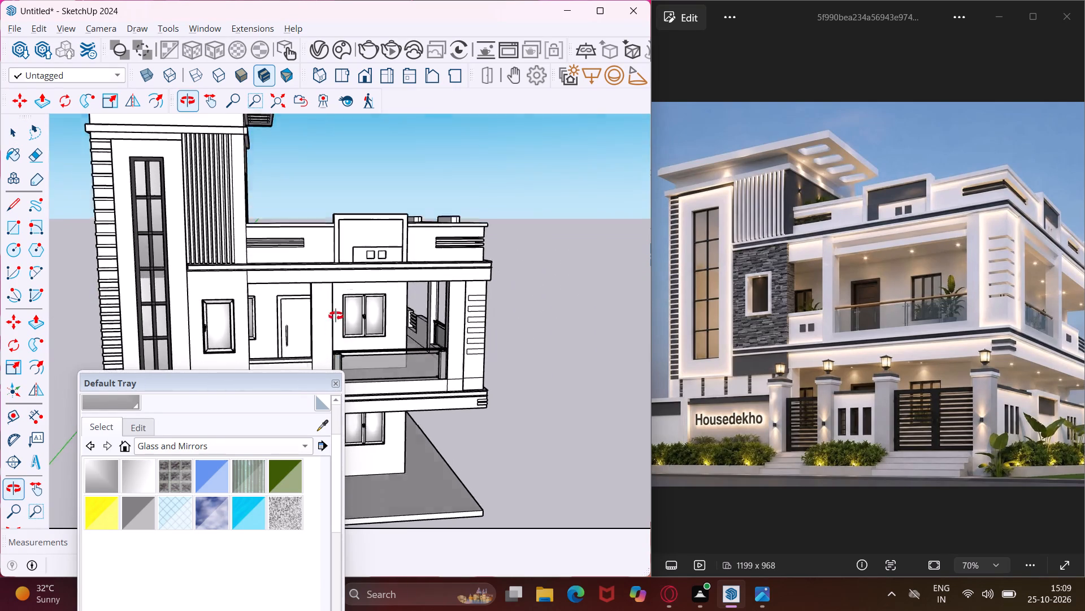
pyautogui.moveTo(336, 316); pyautogui.dragTo(359, 234, button='middle')
pyautogui.scroll(-5, 359, 234)
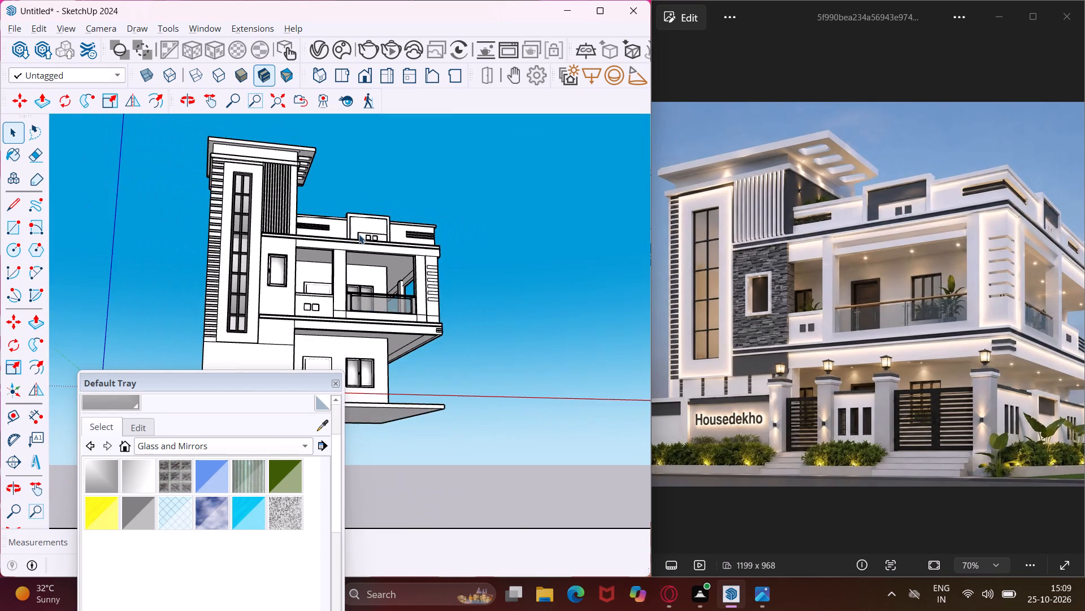
pyautogui.scroll(-4, 359, 234)
pyautogui.moveTo(366, 273); pyautogui.dragTo(542, 349, button='middle')
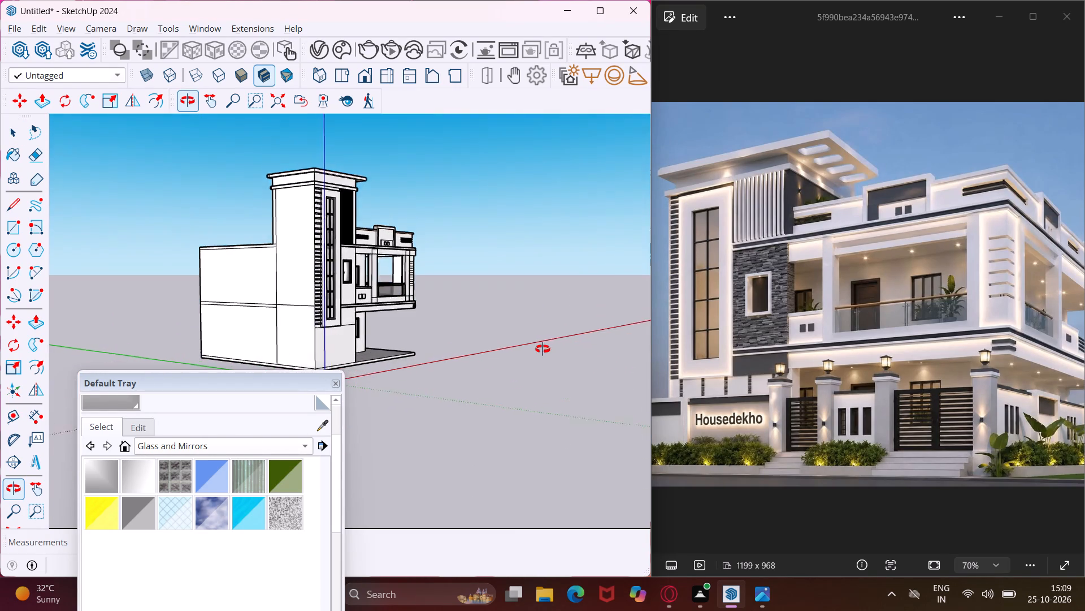
pyautogui.moveTo(542, 349); pyautogui.dragTo(497, 384, button='middle')
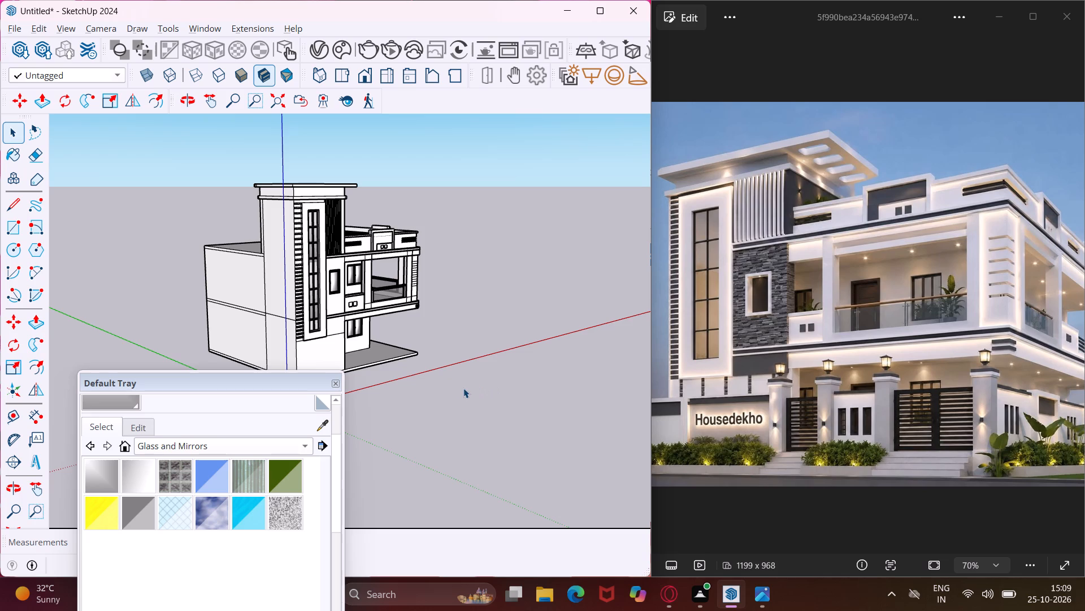
pyautogui.scroll(3, 401, 360)
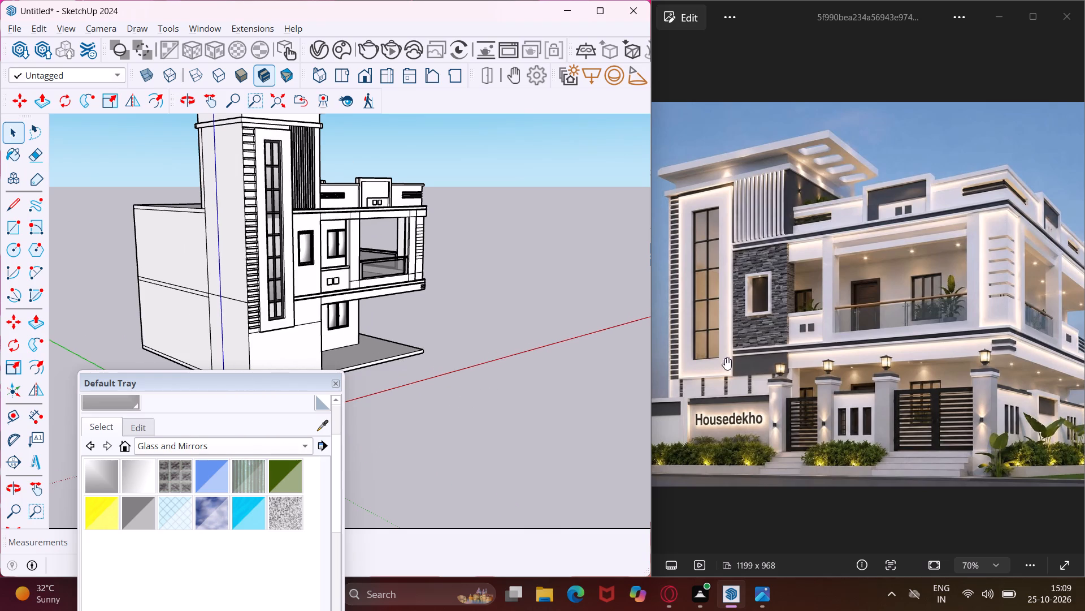
pyautogui.scroll(5, 737, 380)
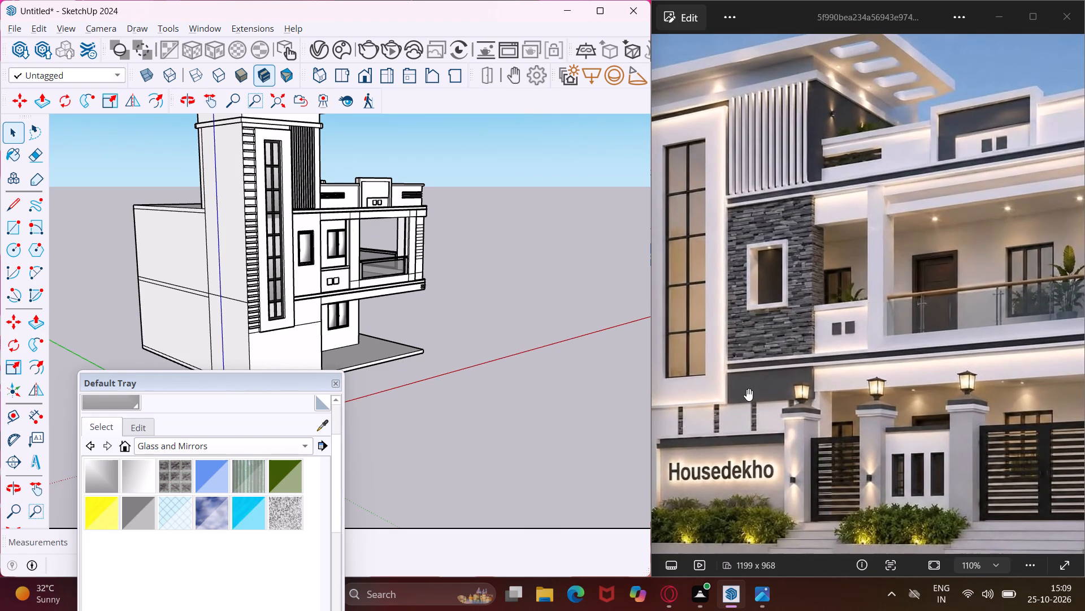
pyautogui.scroll(-3, 734, 358)
pyautogui.scroll(-2, 342, 320)
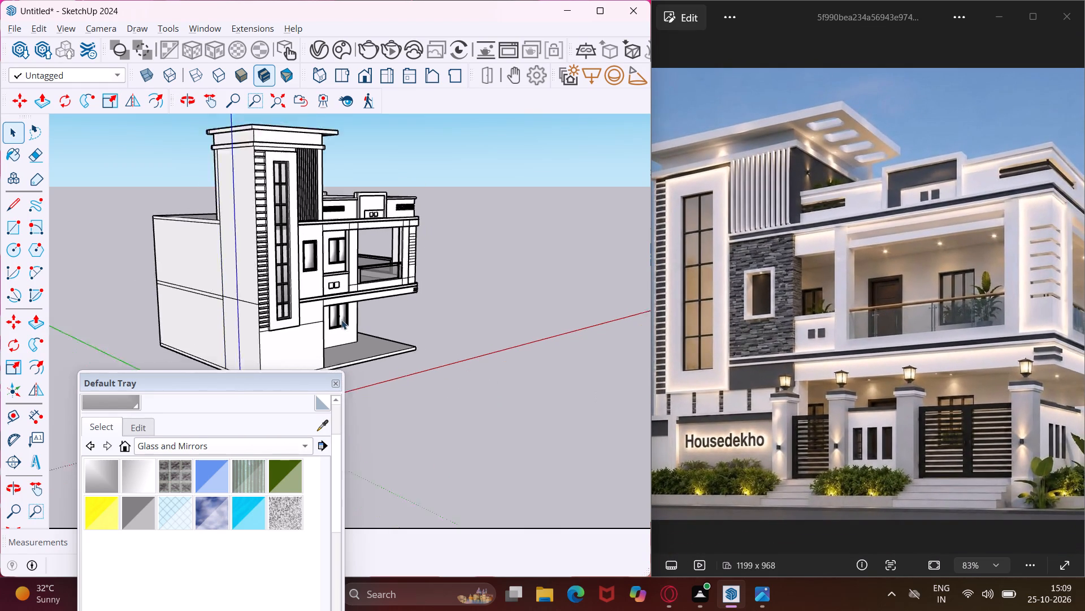
pyautogui.scroll(-3, 341, 320)
pyautogui.moveTo(311, 328); pyautogui.dragTo(219, 261, button='middle')
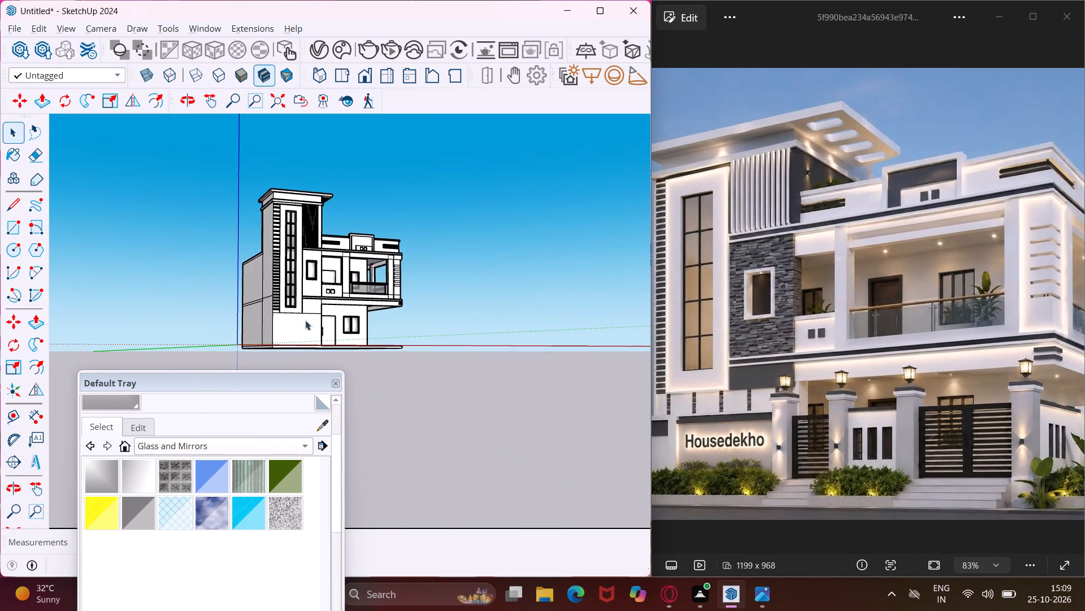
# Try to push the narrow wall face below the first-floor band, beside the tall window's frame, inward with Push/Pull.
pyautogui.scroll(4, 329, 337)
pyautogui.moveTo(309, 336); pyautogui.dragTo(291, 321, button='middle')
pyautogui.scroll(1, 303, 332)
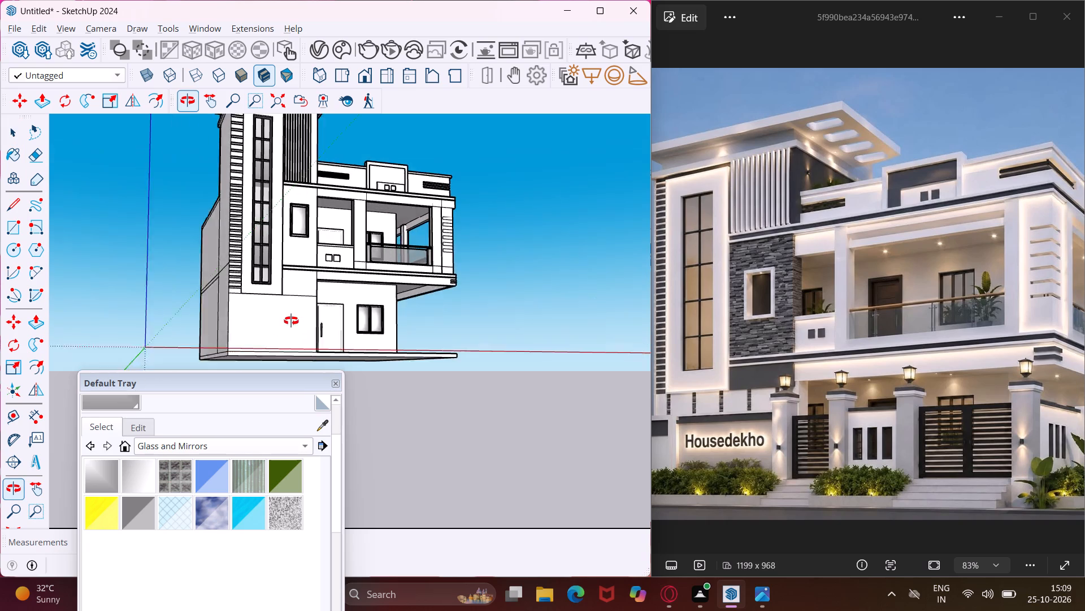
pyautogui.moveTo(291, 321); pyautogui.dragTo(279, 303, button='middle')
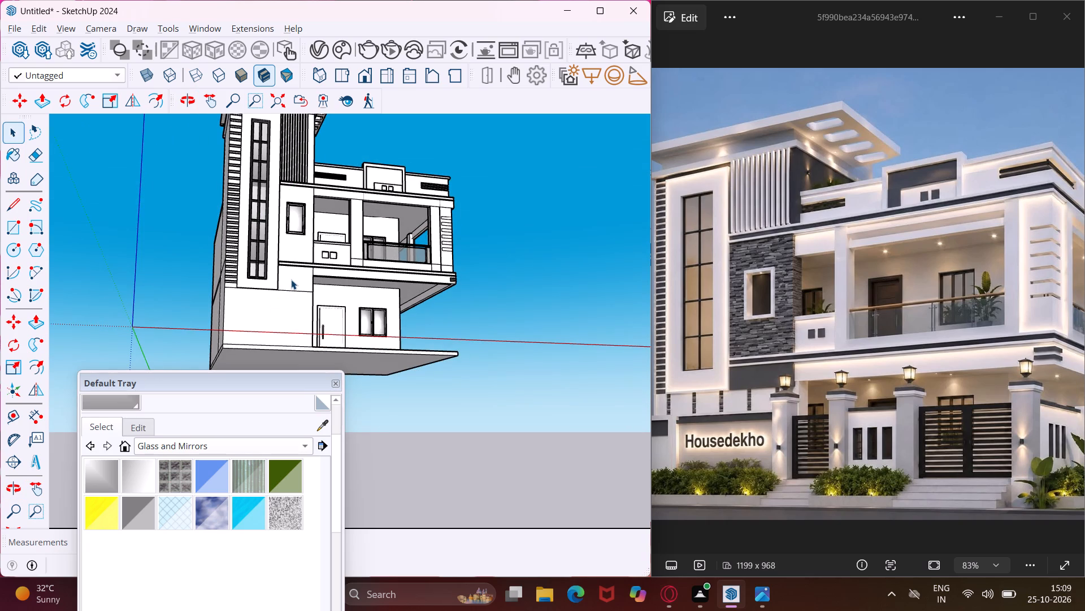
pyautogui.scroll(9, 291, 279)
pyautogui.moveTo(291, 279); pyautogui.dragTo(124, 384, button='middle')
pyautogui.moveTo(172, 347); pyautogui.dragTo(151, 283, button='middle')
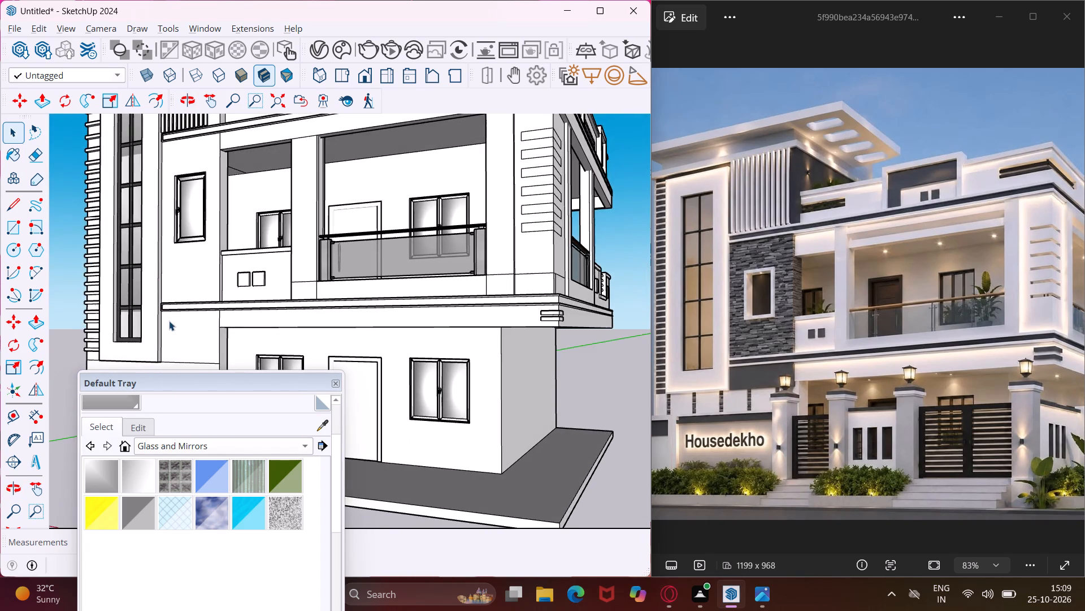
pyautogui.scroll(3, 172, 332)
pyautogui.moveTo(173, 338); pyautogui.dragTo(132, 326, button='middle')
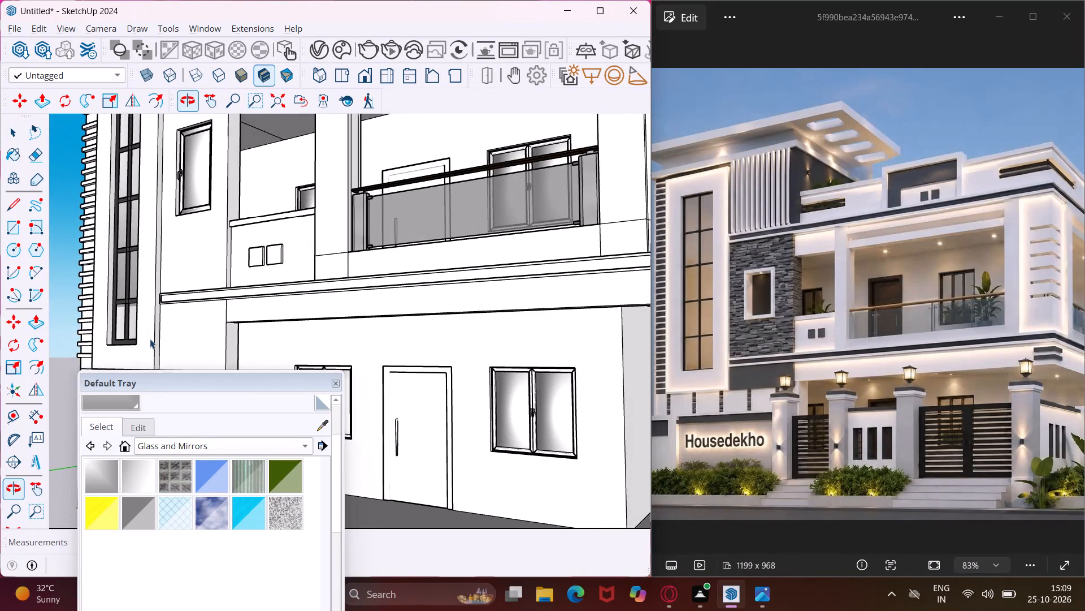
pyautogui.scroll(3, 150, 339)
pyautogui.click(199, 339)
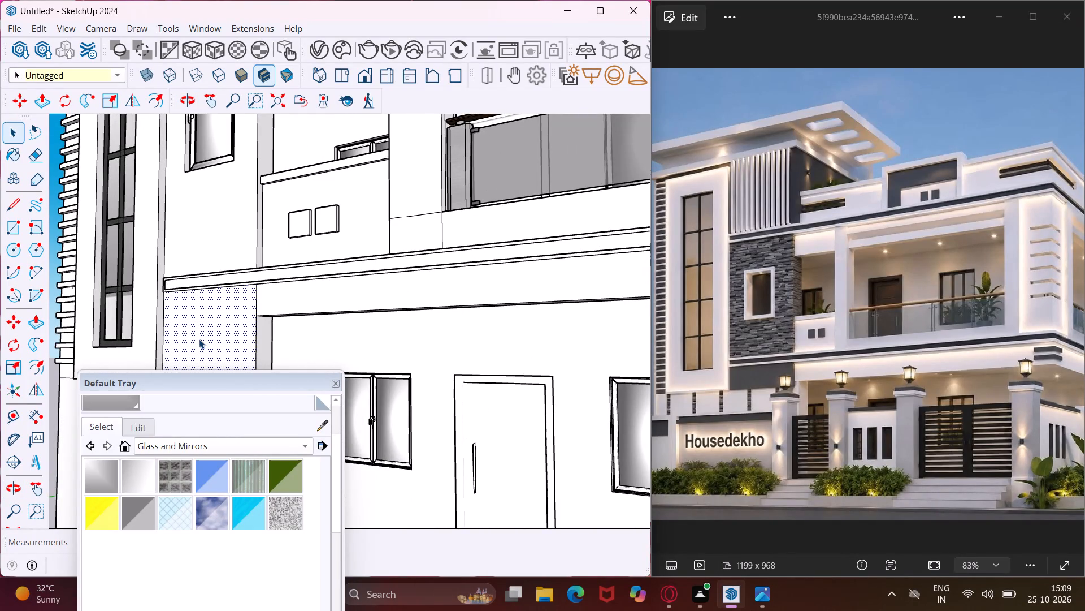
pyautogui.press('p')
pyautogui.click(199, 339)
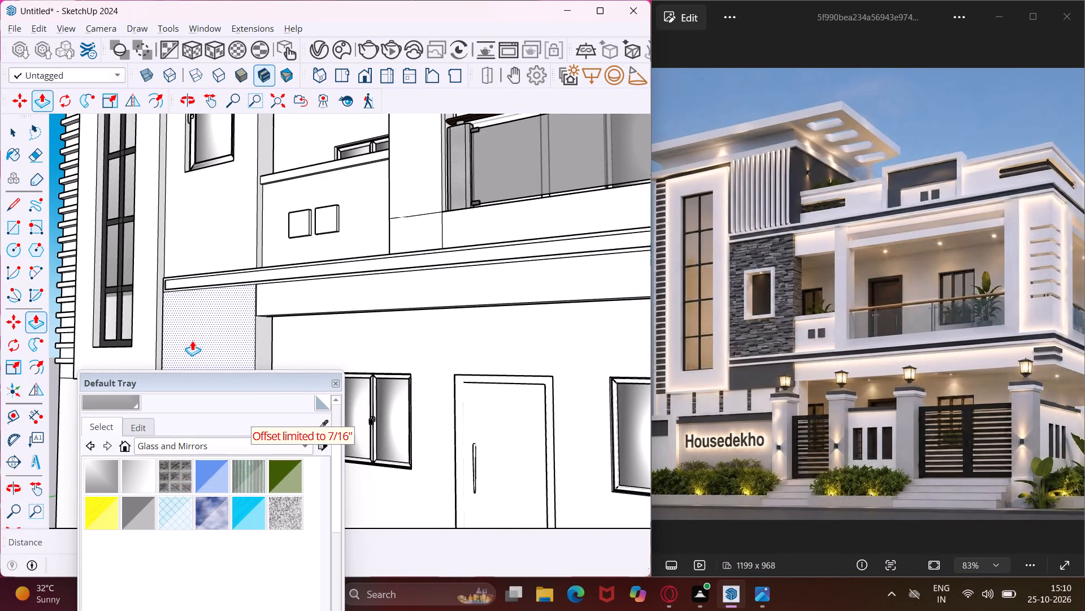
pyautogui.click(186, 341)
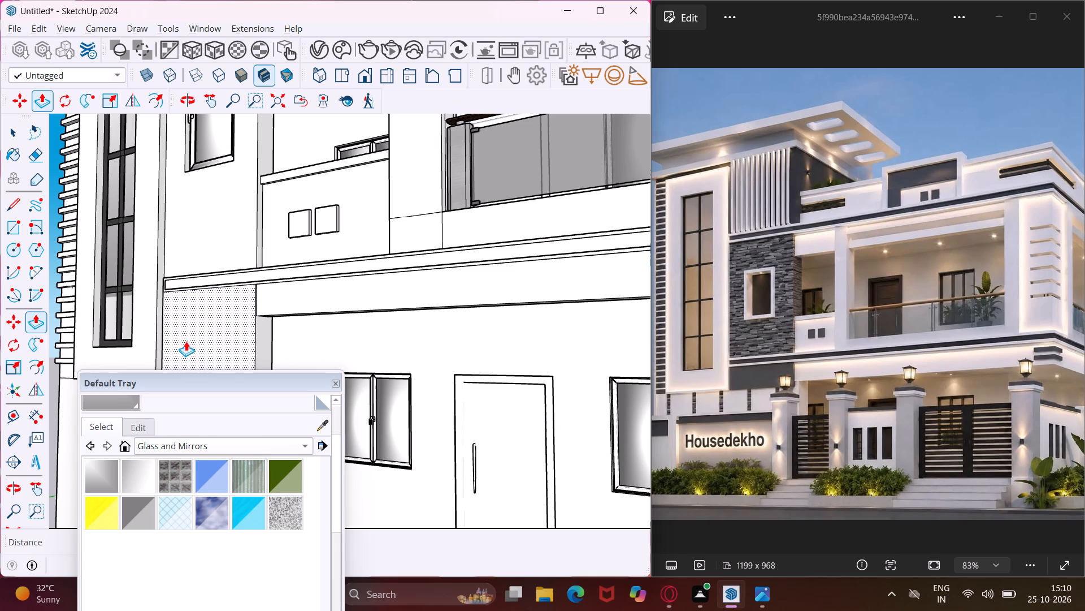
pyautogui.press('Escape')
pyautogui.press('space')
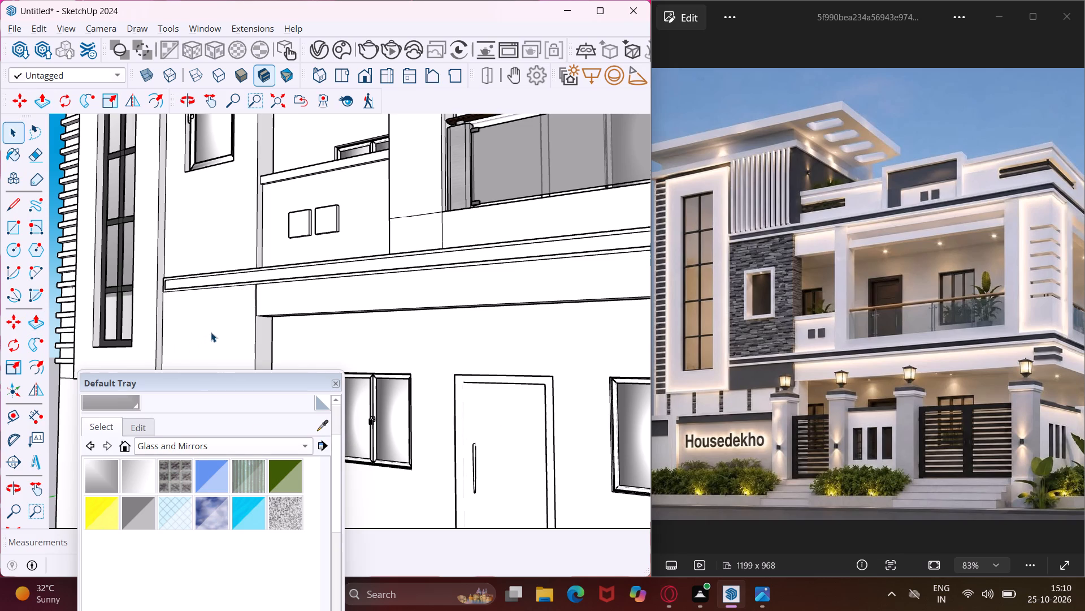
# Inspect the end of the first-floor band and the blank ground-floor wall beneath the tall window.
pyautogui.scroll(15, 236, 302)
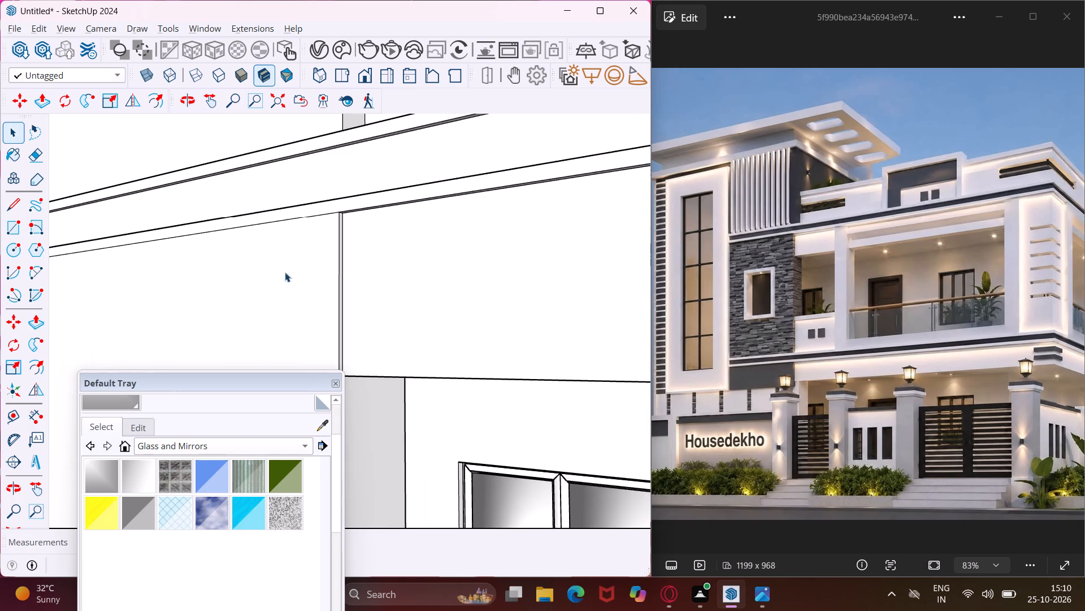
pyautogui.moveTo(285, 272); pyautogui.dragTo(232, 231, button='middle')
pyautogui.scroll(1, 232, 231)
pyautogui.scroll(-5, 232, 231)
pyautogui.moveTo(232, 231); pyautogui.dragTo(268, 240, button='middle')
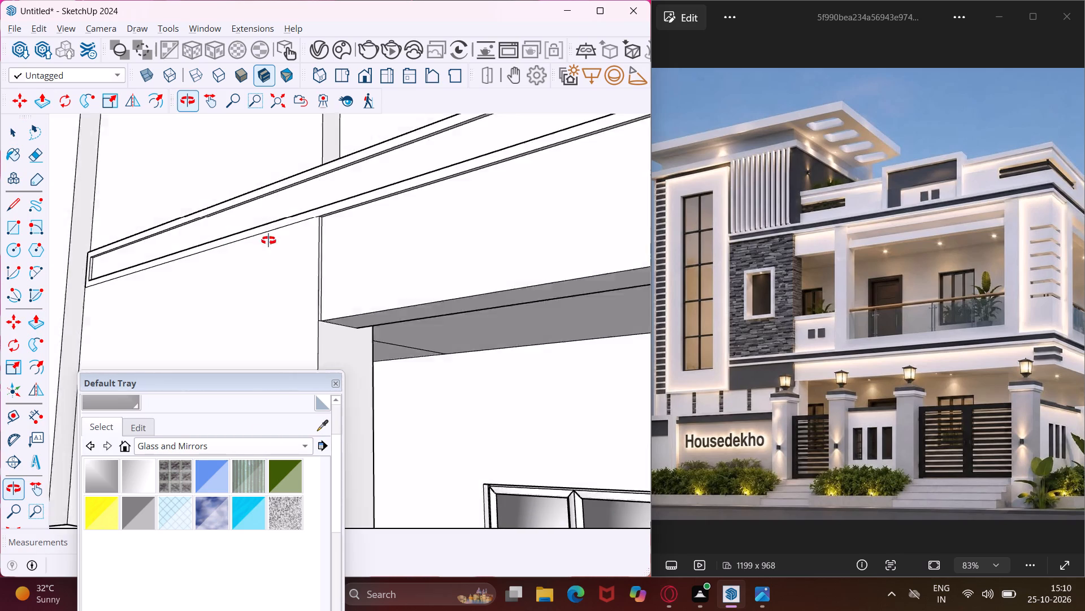
pyautogui.moveTo(268, 240); pyautogui.dragTo(568, 227, button='middle')
pyautogui.scroll(-13, 568, 223)
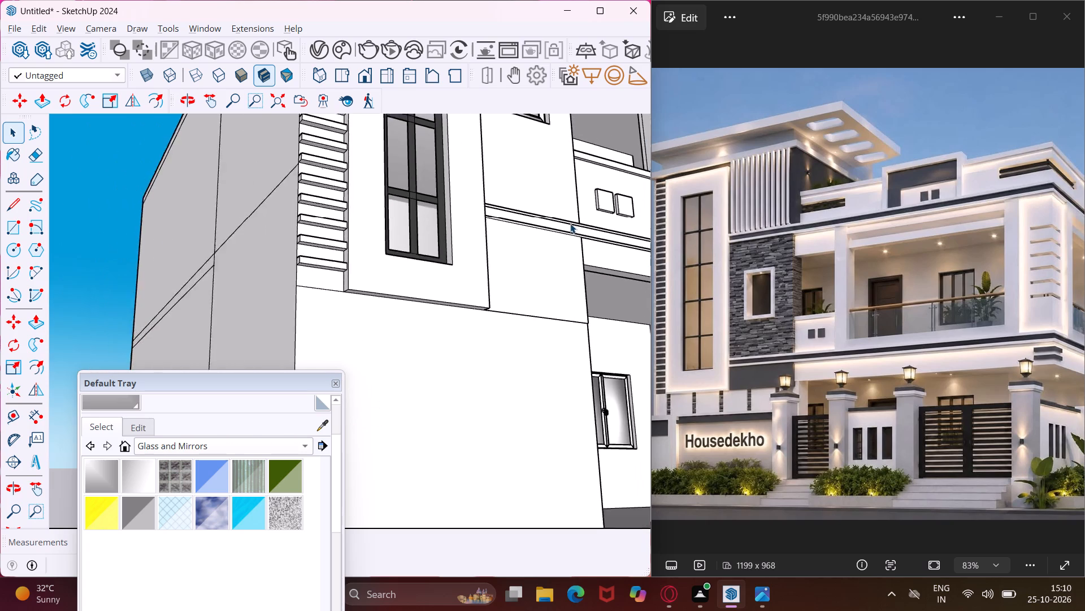
pyautogui.scroll(-1, 570, 223)
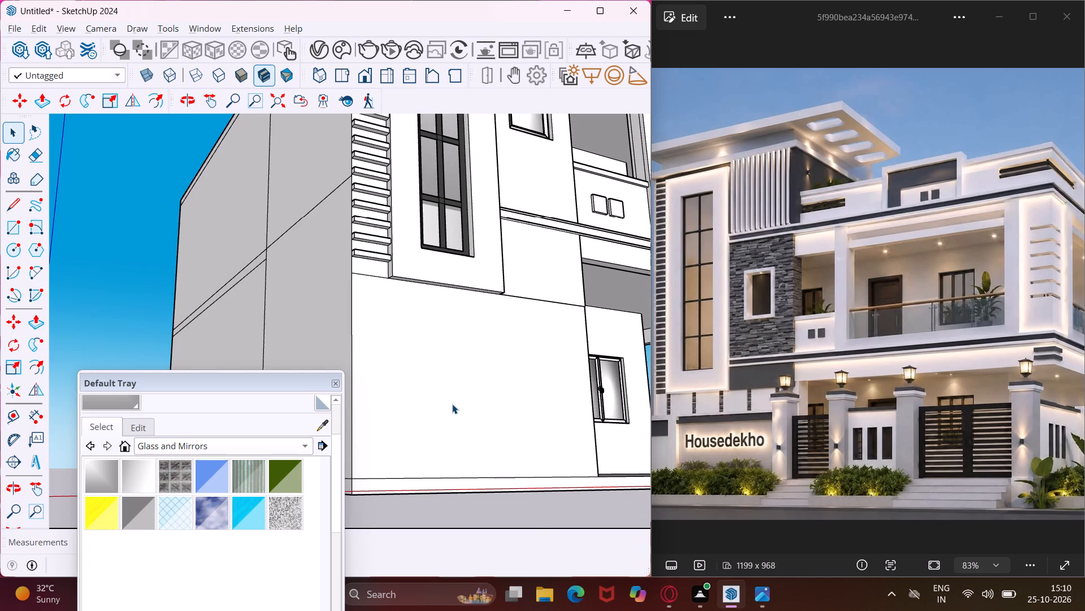
# Draw a narrow vertical rectangle on the ground-floor wall, from the lower corner of the tall window's frame down to the plinth edge.
pyautogui.scroll(-4, 454, 408)
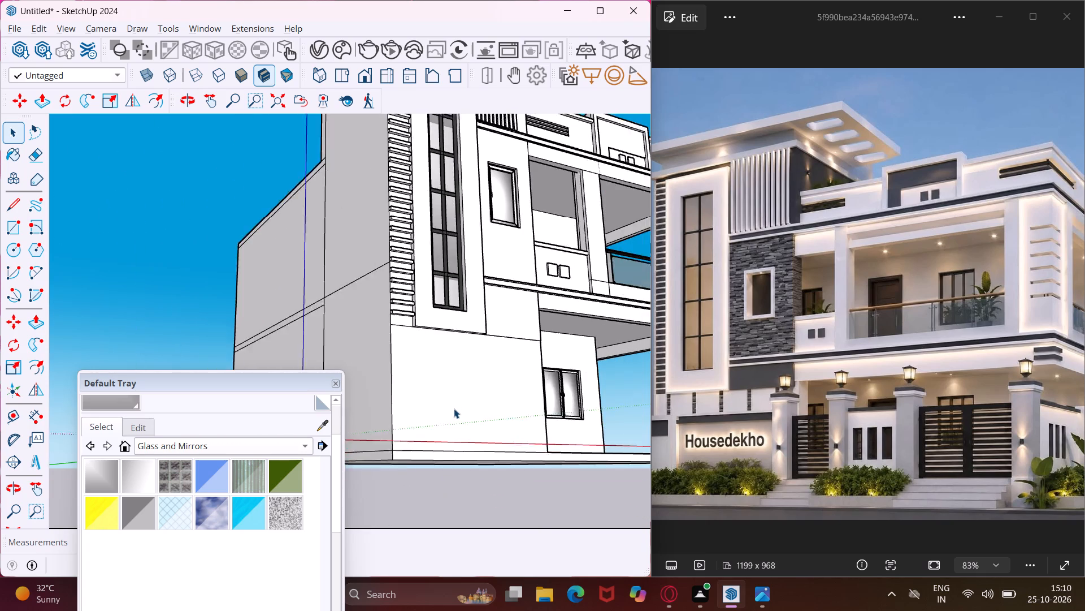
pyautogui.scroll(-5, 454, 408)
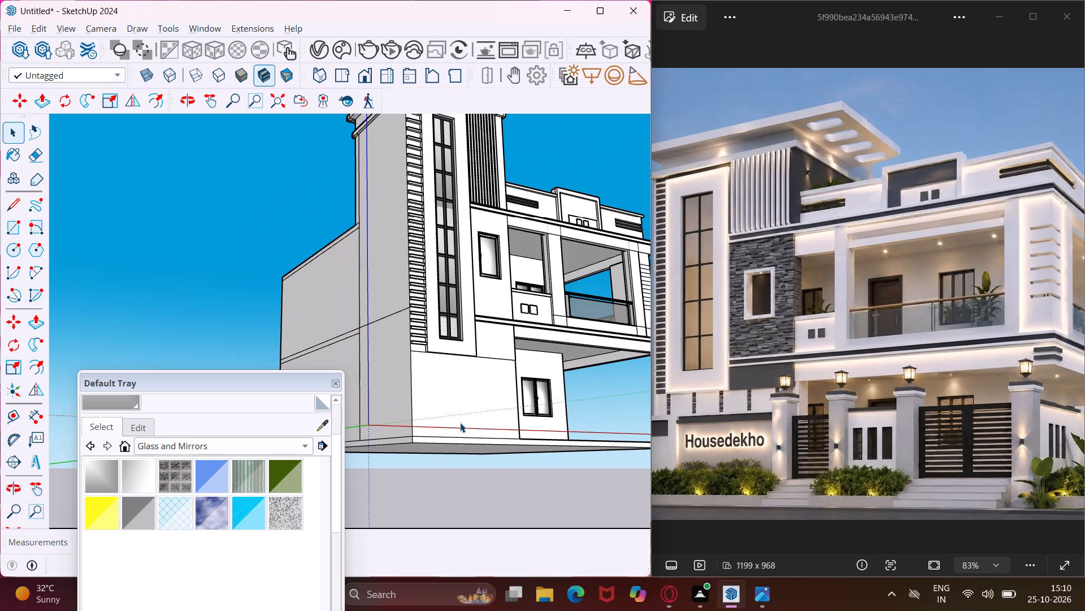
pyautogui.click(11, 222)
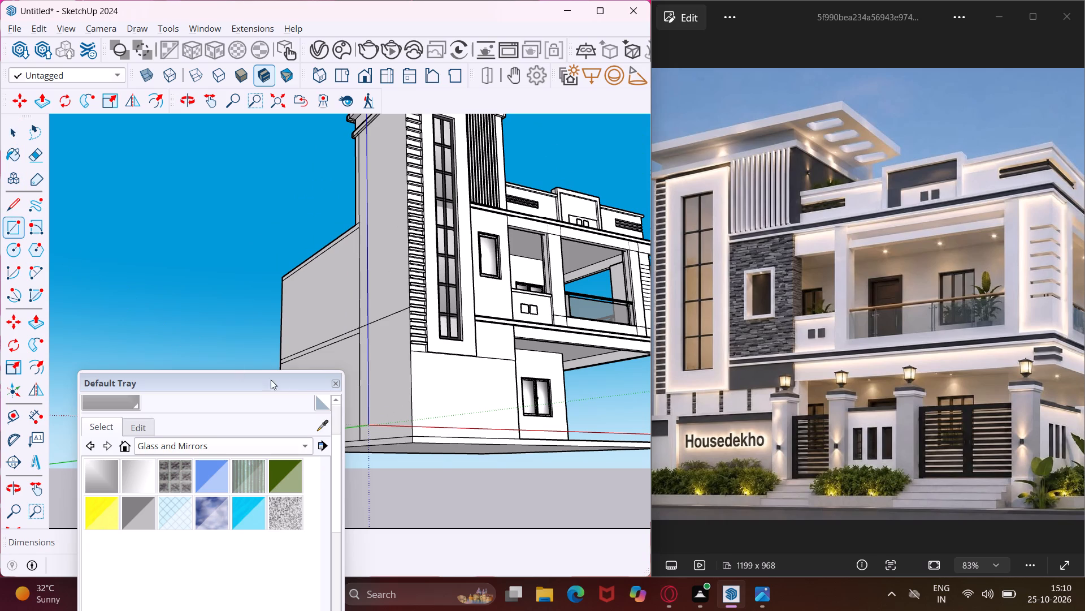
pyautogui.moveTo(419, 364); pyautogui.dragTo(426, 384, button='middle')
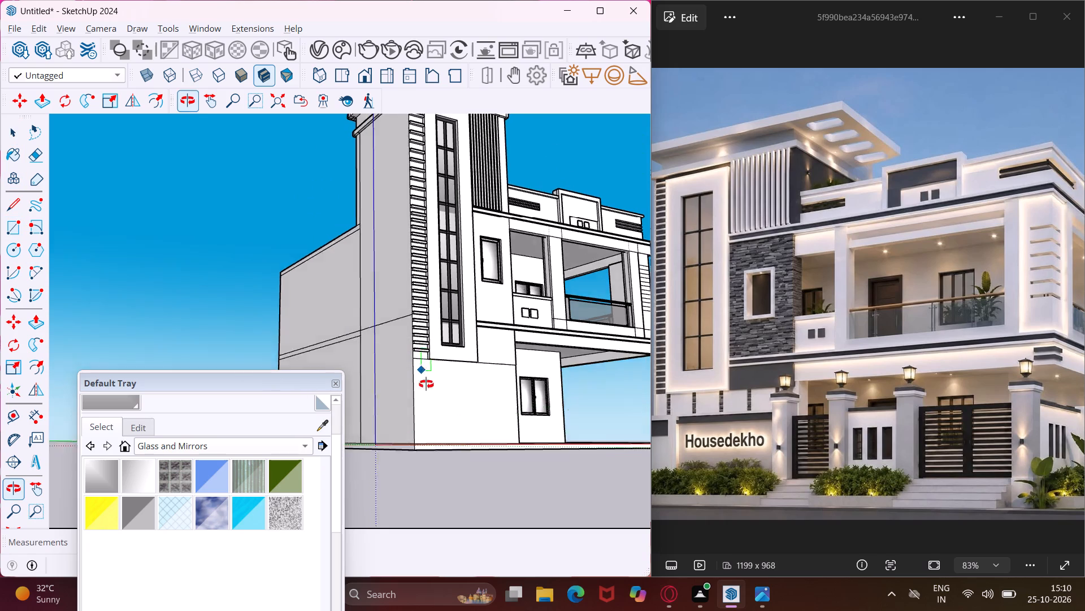
pyautogui.moveTo(426, 384); pyautogui.dragTo(426, 421, button='middle')
pyautogui.scroll(11, 422, 406)
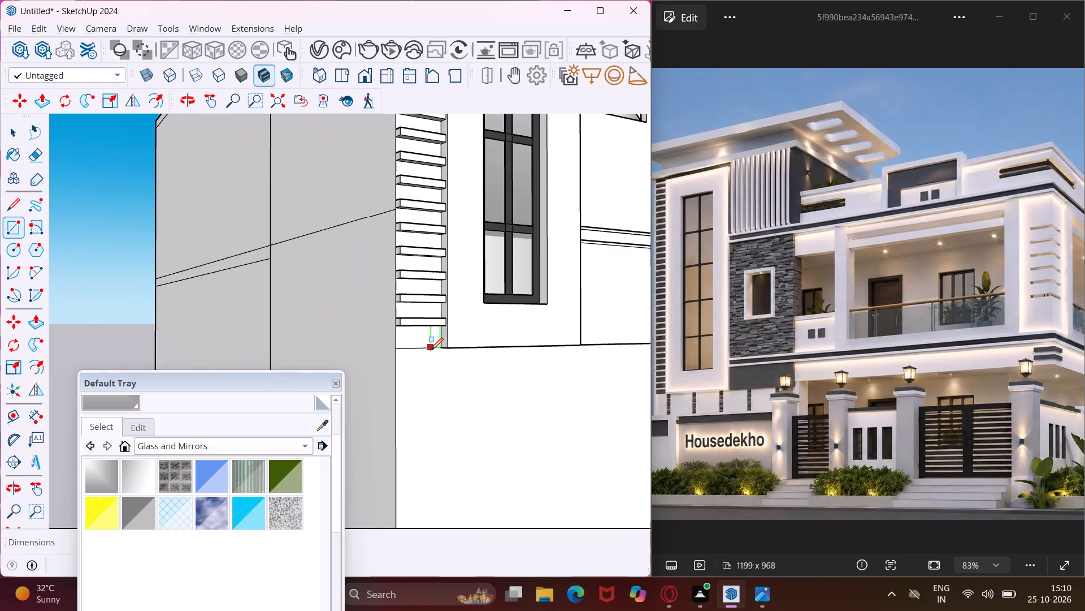
pyautogui.scroll(4, 441, 350)
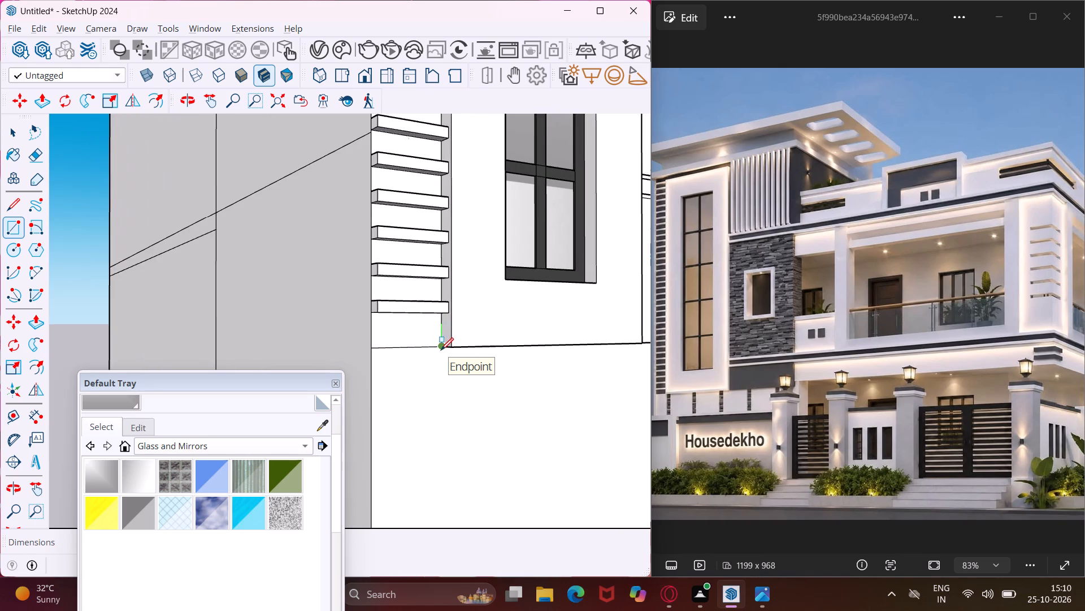
pyautogui.click(441, 350)
pyautogui.scroll(-13, 409, 411)
pyautogui.moveTo(416, 430); pyautogui.dragTo(405, 321, button='middle')
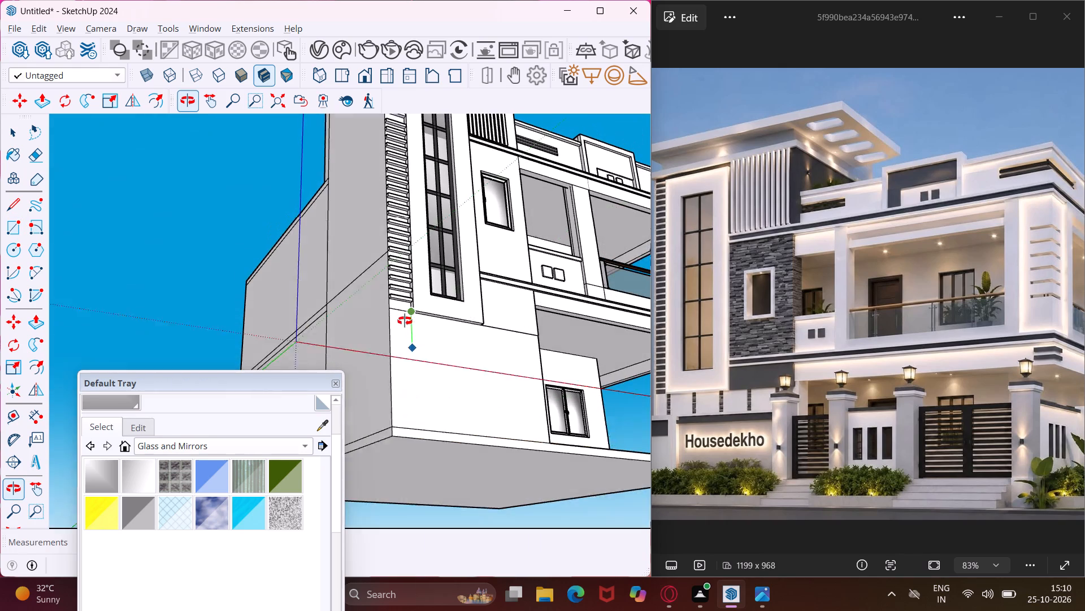
pyautogui.moveTo(405, 321); pyautogui.dragTo(405, 320, button='middle')
pyautogui.scroll(6, 409, 405)
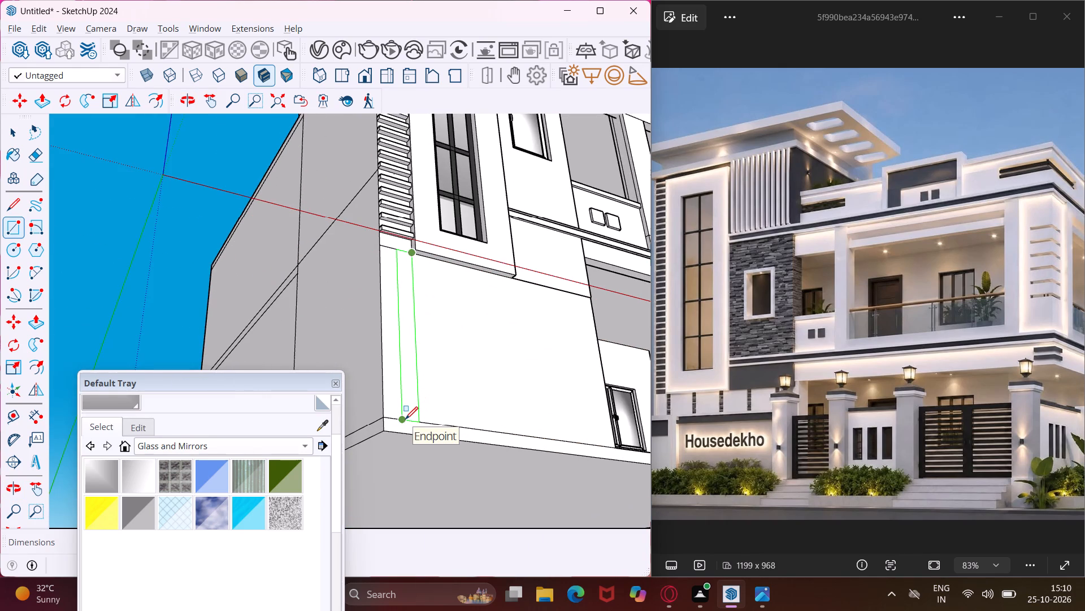
pyautogui.scroll(3, 405, 419)
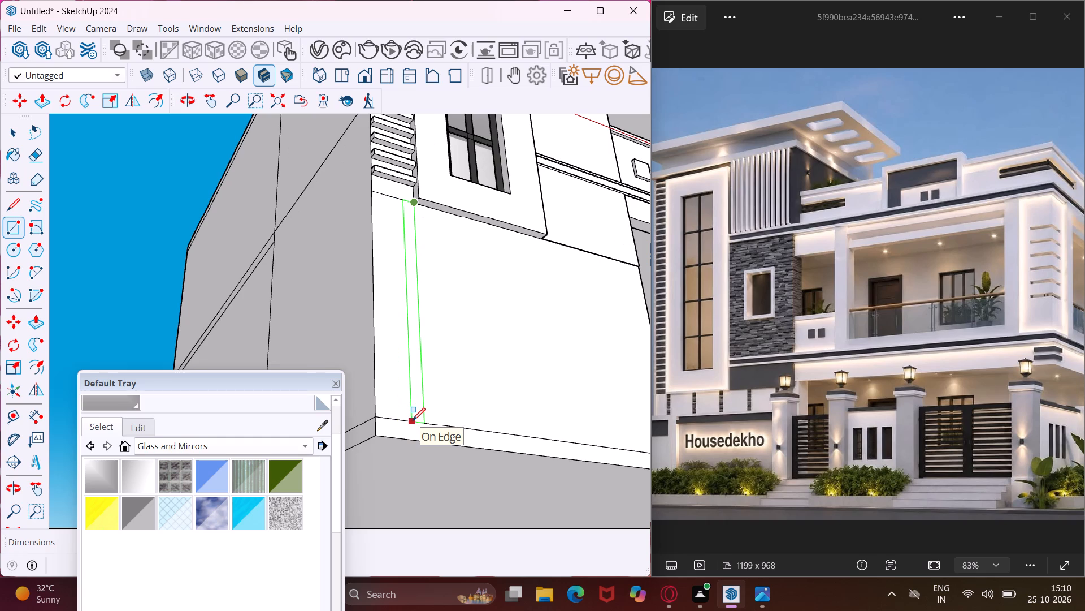
pyautogui.click(413, 420)
pyautogui.press('Escape')
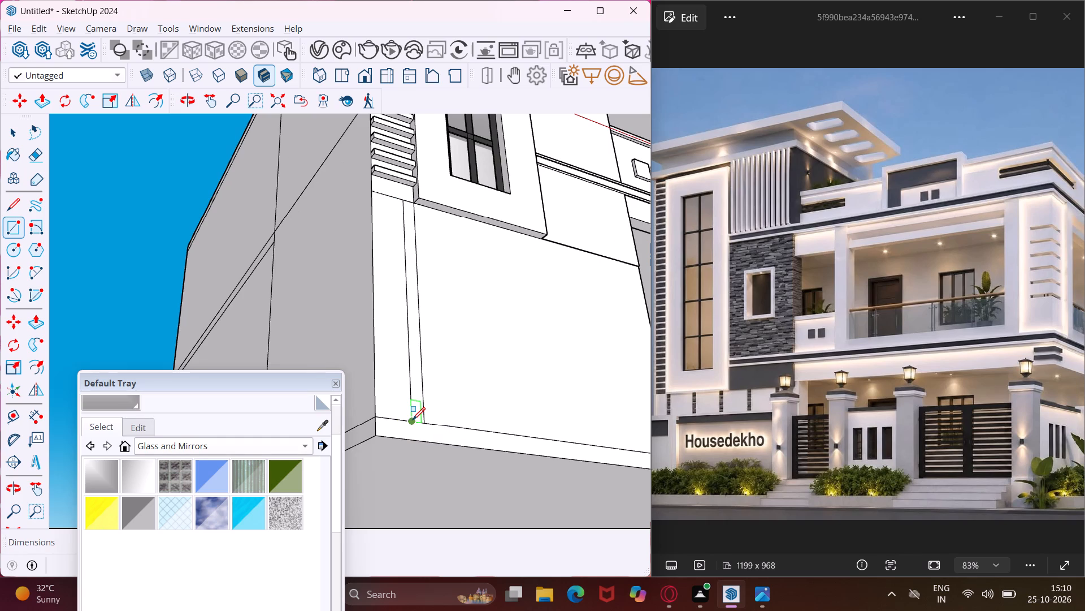
# Copy the narrow strip along the red axis to the far end of the ground-floor wall and divide the spacing into 4 equal copies.
pyautogui.press('space')
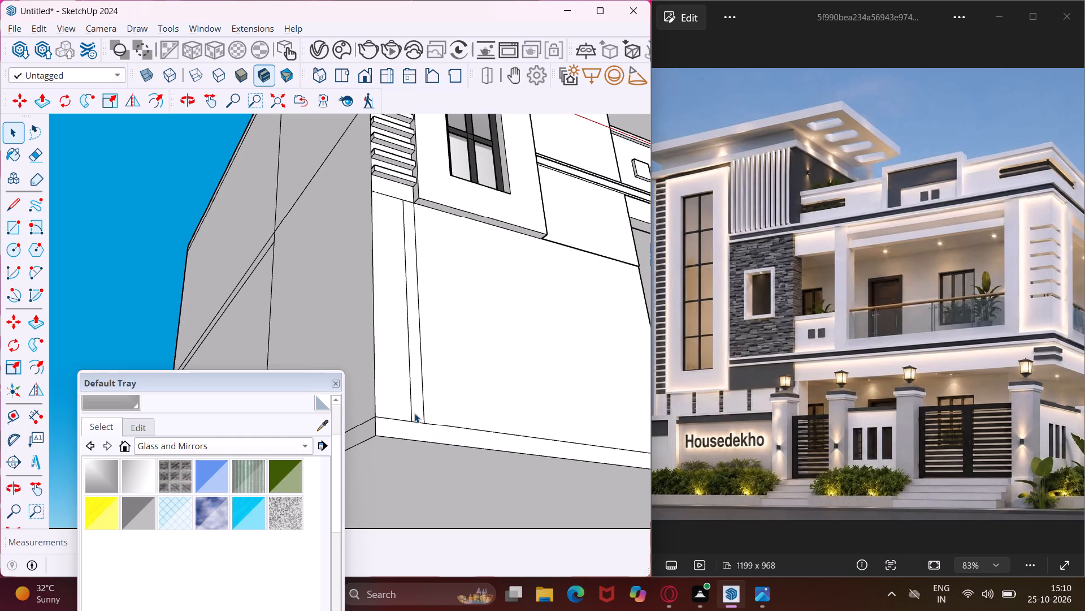
pyautogui.click(414, 413)
pyautogui.press('m')
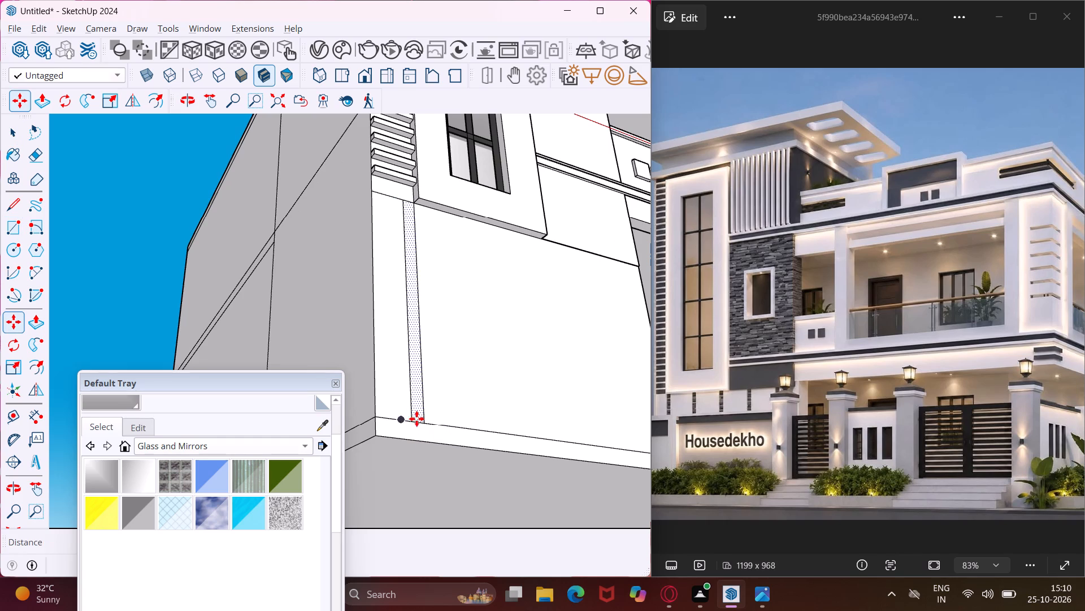
pyautogui.click(413, 421)
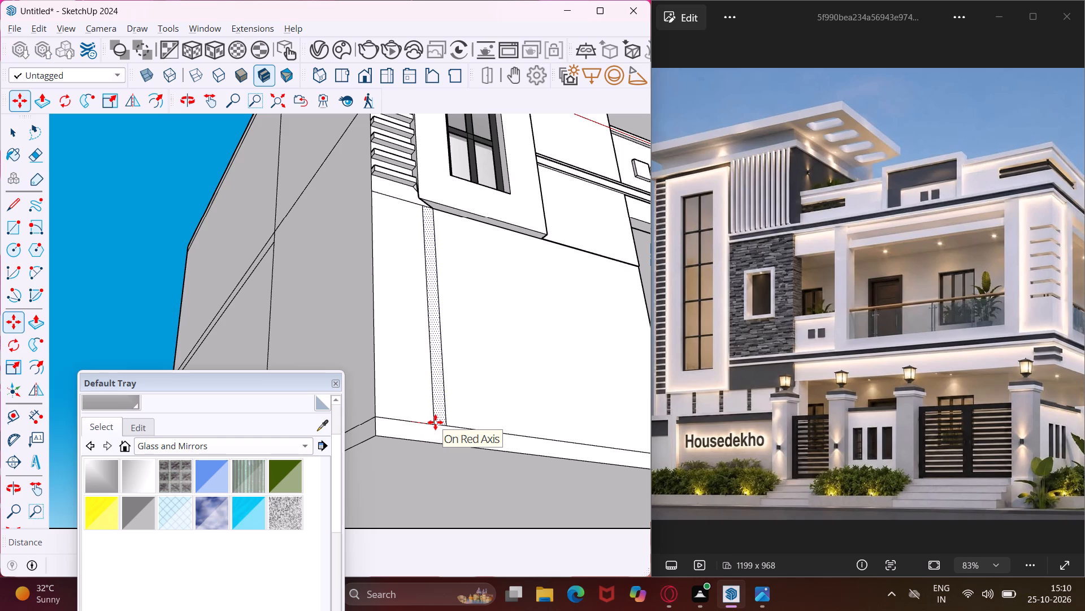
pyautogui.scroll(-8, 435, 422)
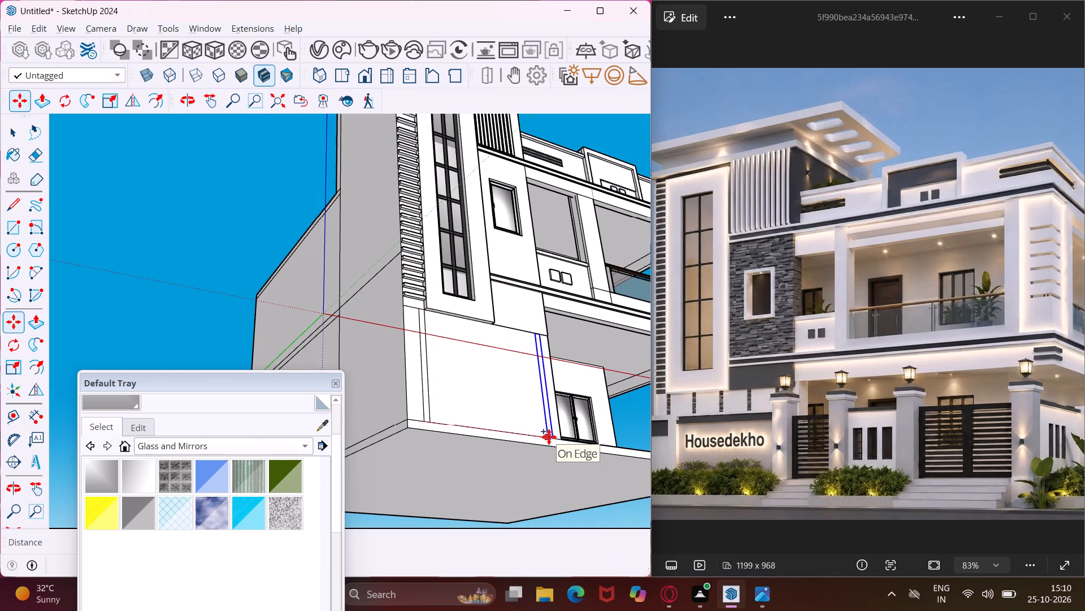
pyautogui.click(541, 437)
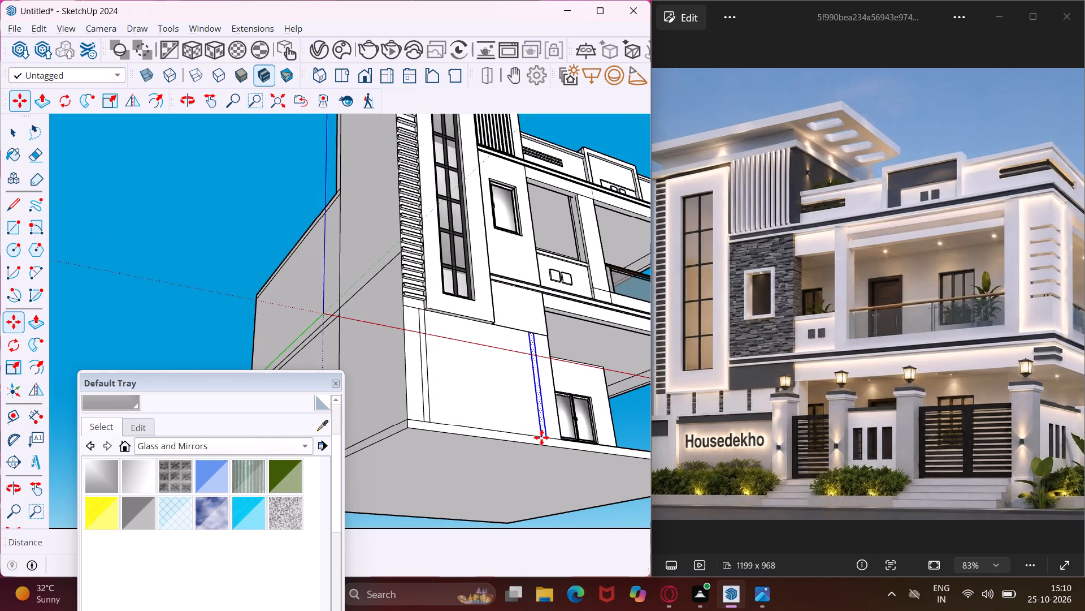
pyautogui.press('/')
pyautogui.press('4')
pyautogui.press('Return')
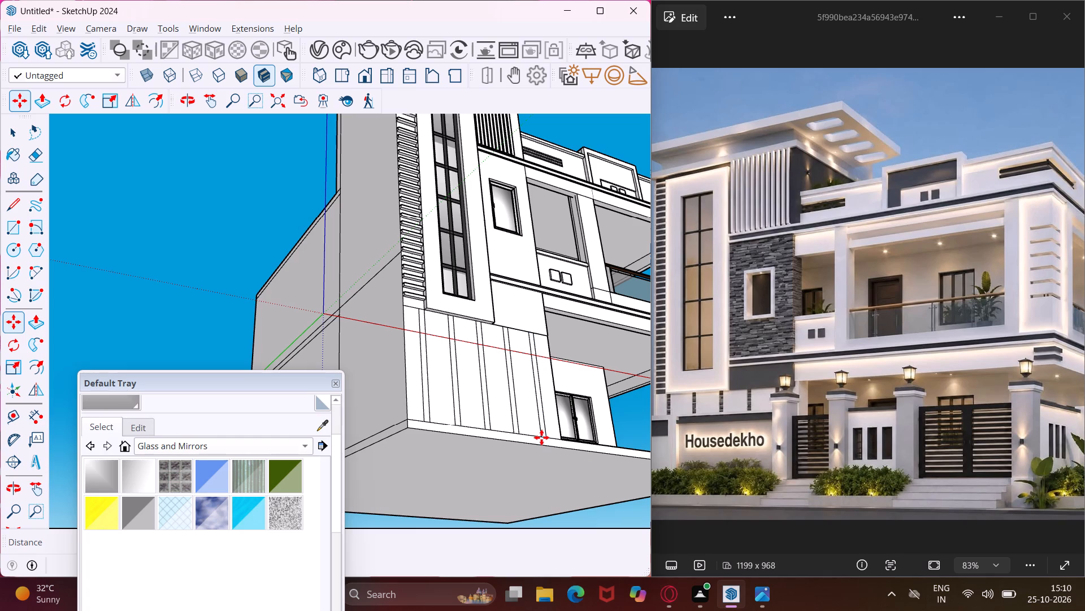
pyautogui.press('Escape')
pyautogui.press('space')
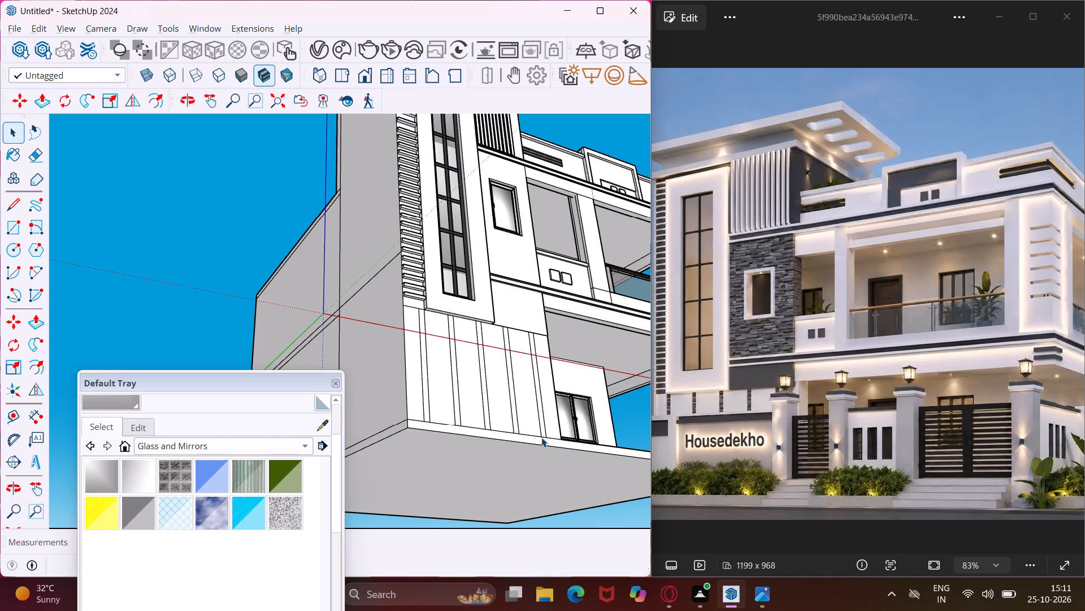
# Extrude the plinth's front face outward 2' with Push/Pull.
pyautogui.moveTo(472, 412); pyautogui.dragTo(468, 483, button='middle')
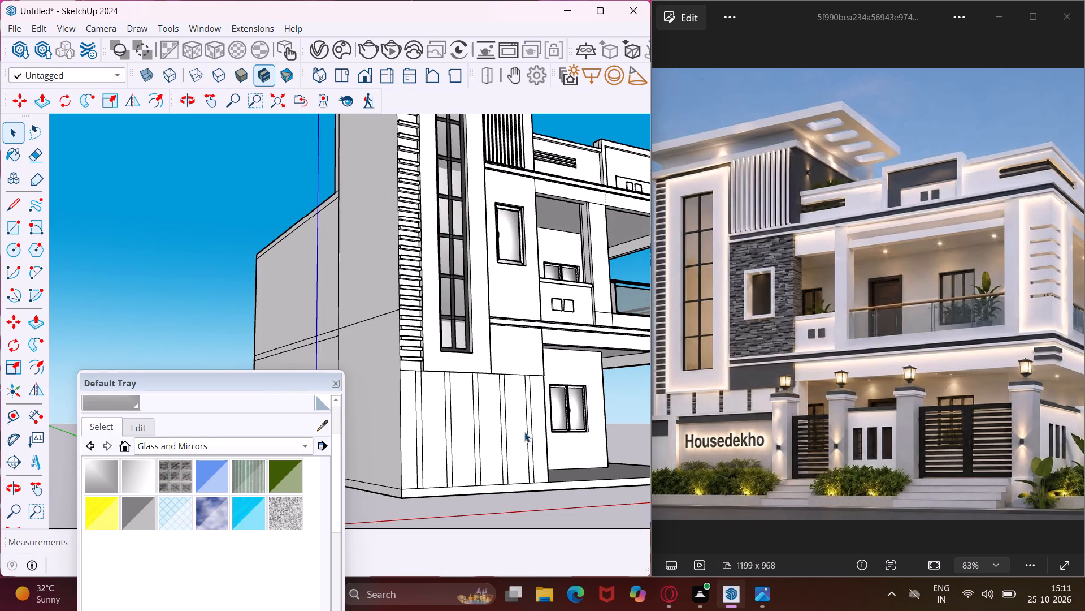
pyautogui.scroll(3, 426, 491)
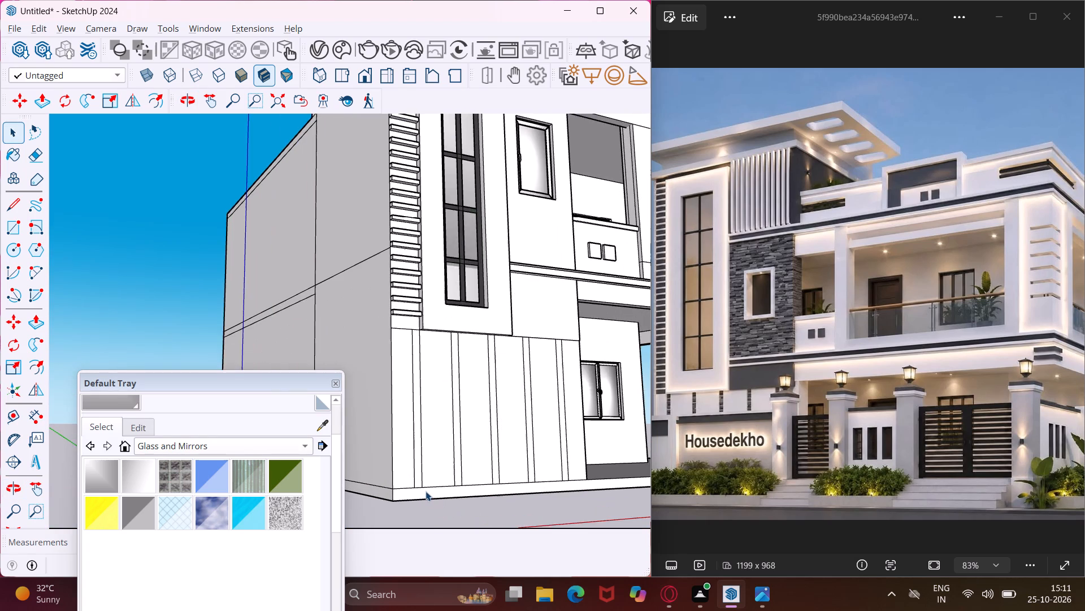
pyautogui.scroll(1, 426, 491)
pyautogui.moveTo(426, 491); pyautogui.dragTo(540, 484, button='middle')
pyautogui.scroll(-5, 531, 483)
pyautogui.moveTo(531, 483); pyautogui.dragTo(501, 497, button='middle')
pyautogui.scroll(3, 543, 498)
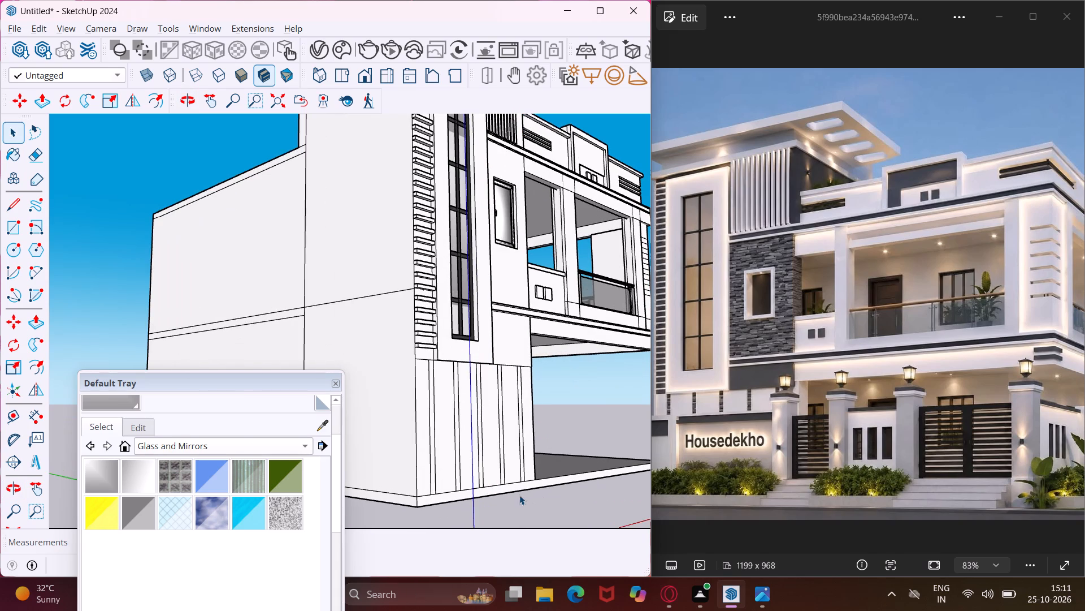
pyautogui.click(504, 489)
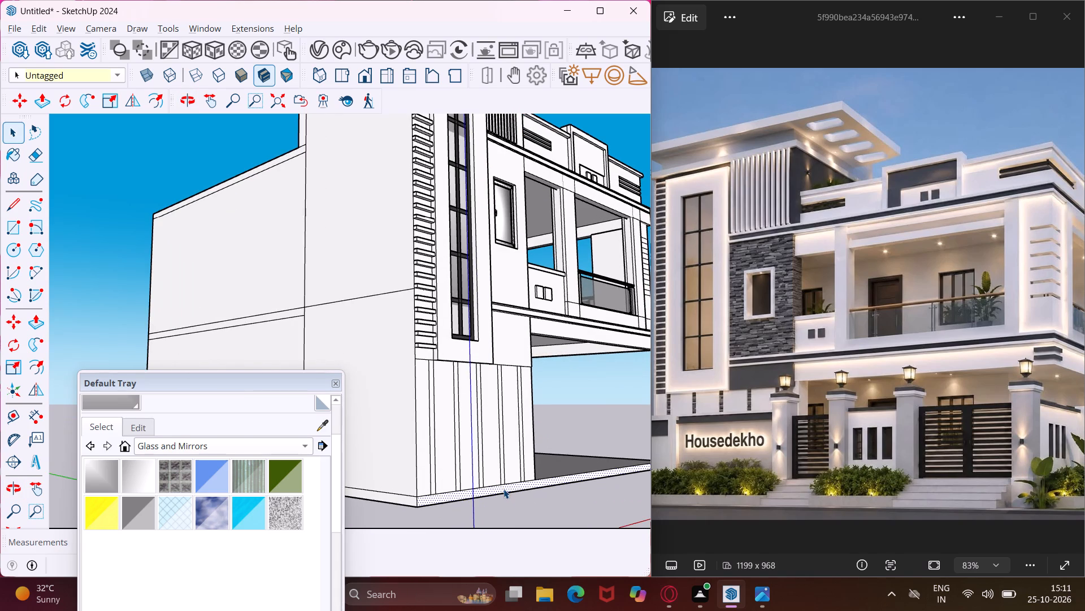
pyautogui.press('p')
pyautogui.click(504, 489)
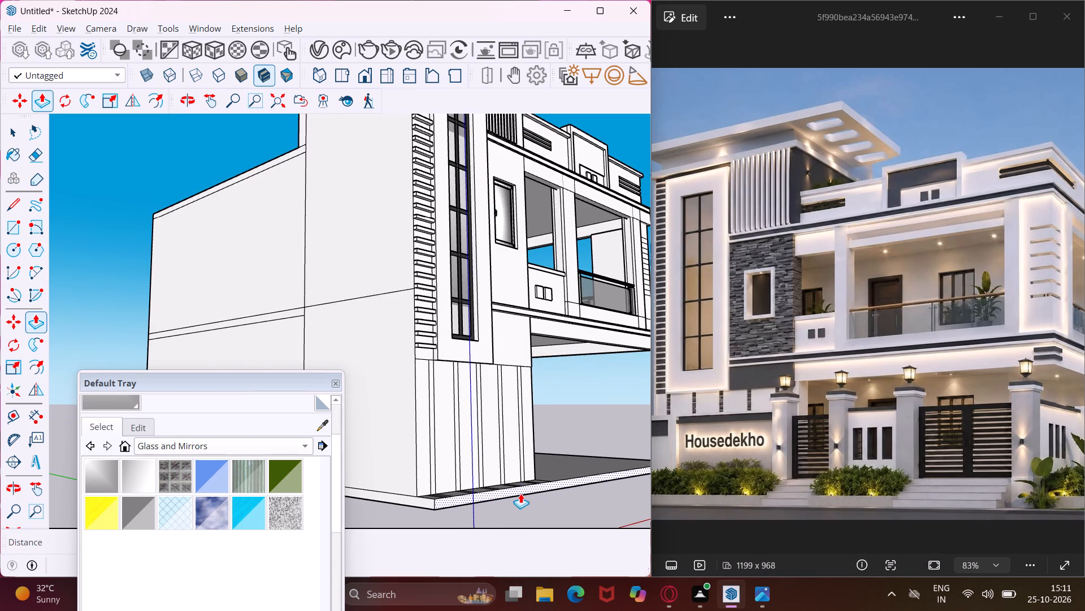
pyautogui.write("2'")
pyautogui.press('Return')
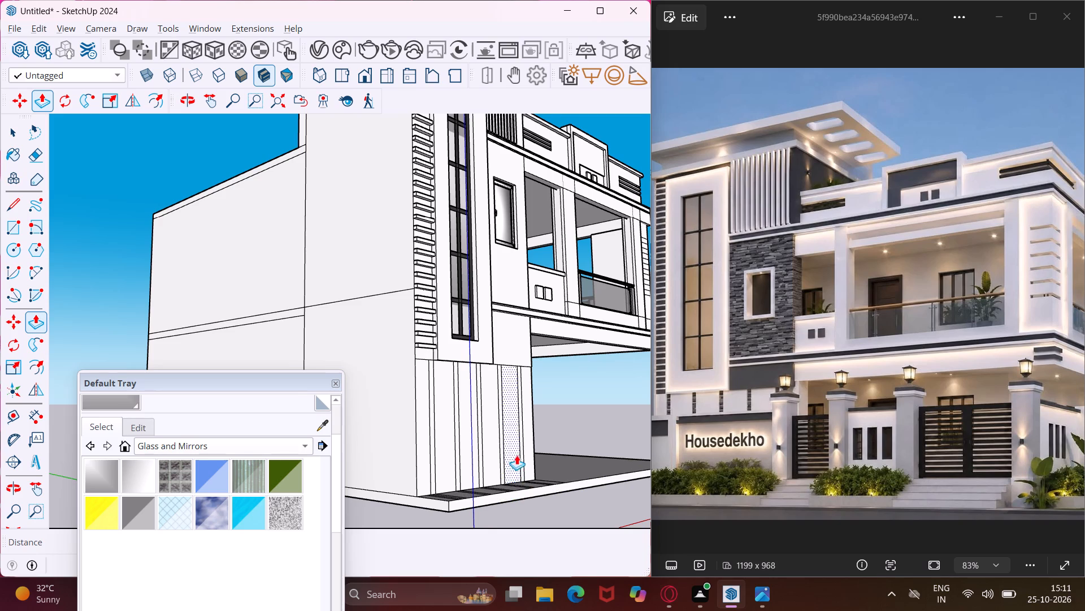
pyautogui.scroll(-7, 506, 434)
pyautogui.moveTo(532, 471); pyautogui.dragTo(551, 569, button='middle')
pyautogui.press('Escape')
pyautogui.press('space')
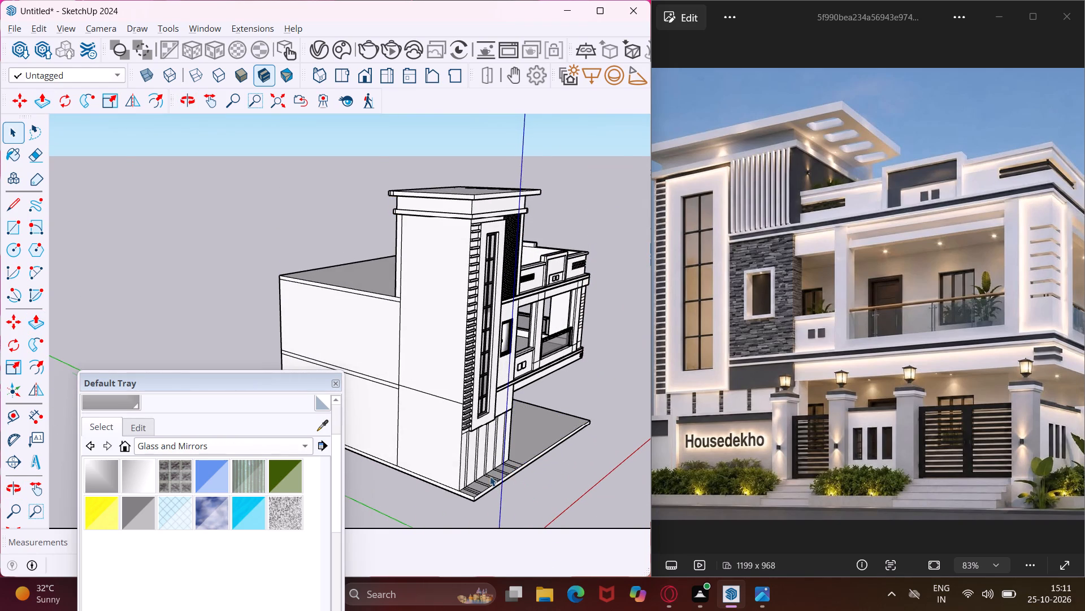
# Erase the leftover edge lines across the top of the extended plinth in front of the striped wall.
pyautogui.scroll(7, 490, 476)
pyautogui.press('e')
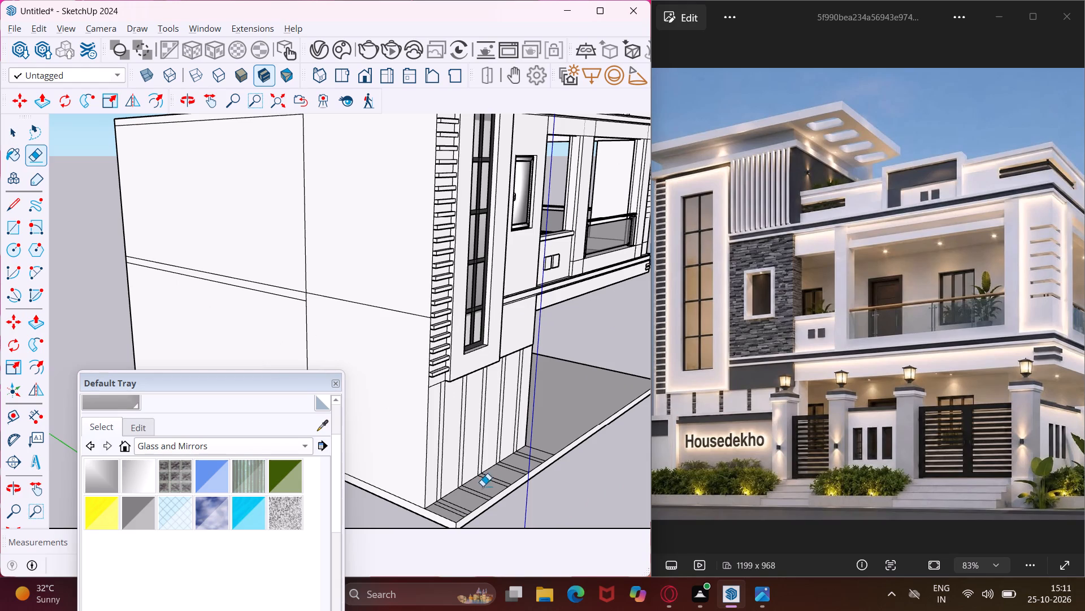
pyautogui.moveTo(452, 514); pyautogui.dragTo(557, 425)
pyautogui.press('Escape')
pyautogui.press('space')
# Push the fourth slot from the top through the balcony corner pillar on both its front and side faces with Push/Pull.
pyautogui.moveTo(557, 425); pyautogui.dragTo(309, 378, button='middle')
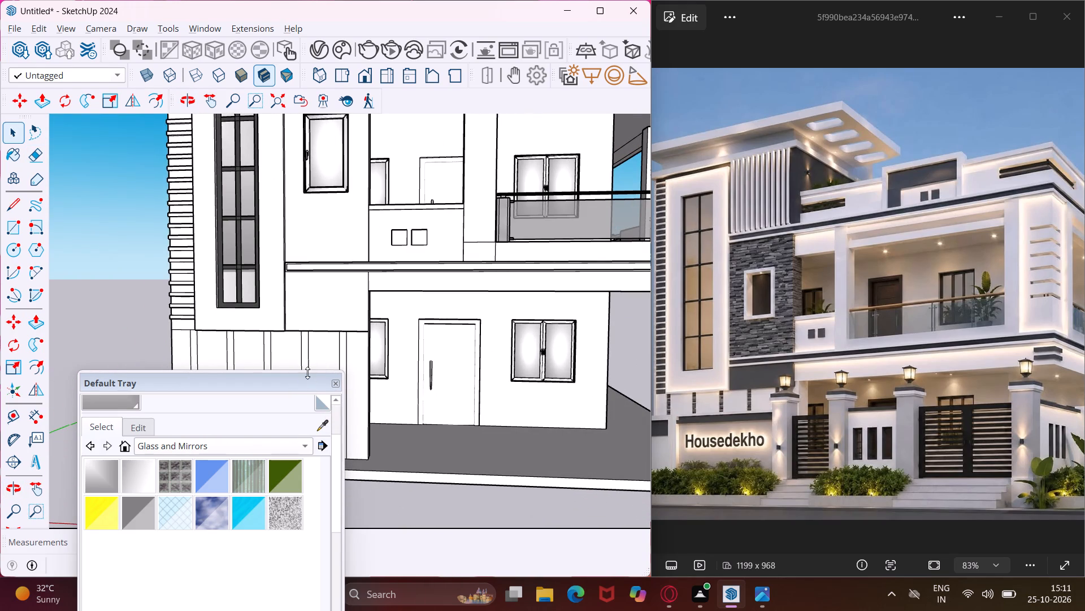
pyautogui.scroll(-5, 307, 373)
pyautogui.scroll(-4, 381, 354)
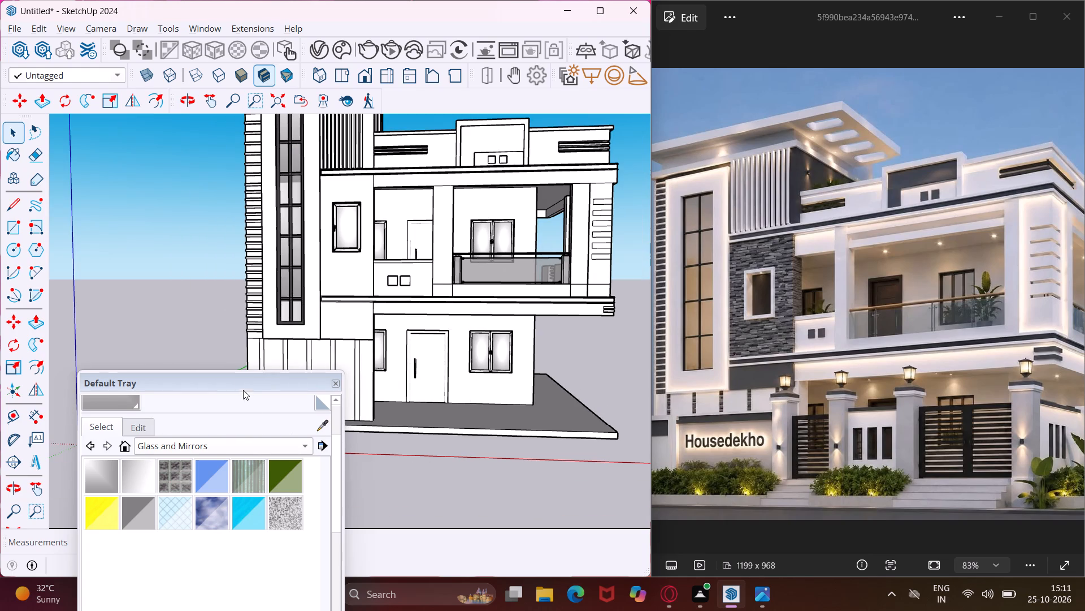
pyautogui.moveTo(243, 380); pyautogui.dragTo(186, 497)
pyautogui.scroll(-3, 532, 333)
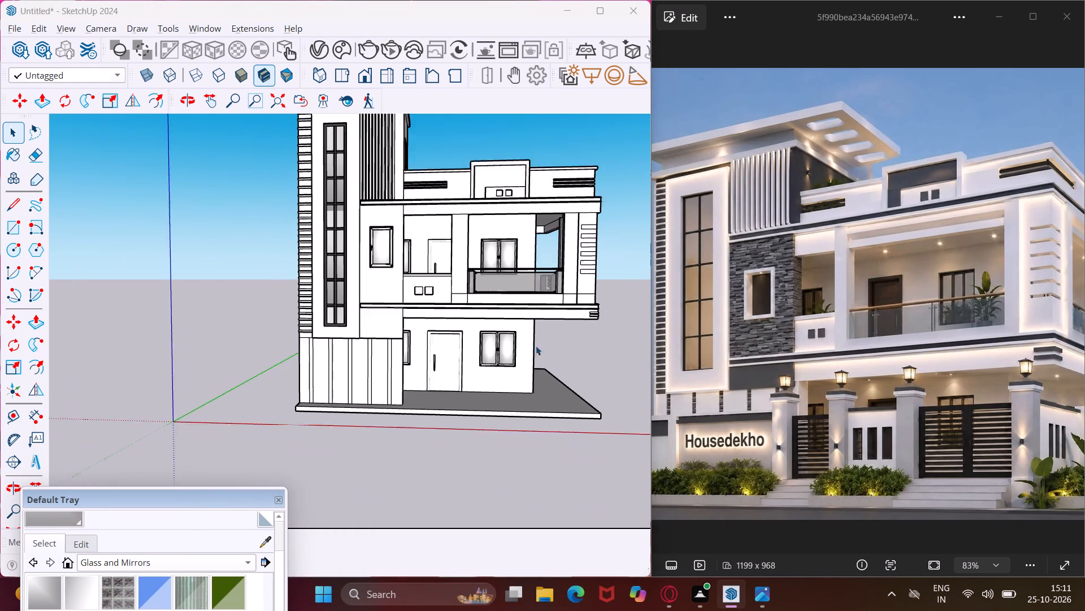
pyautogui.moveTo(561, 357); pyautogui.dragTo(484, 469, button='middle')
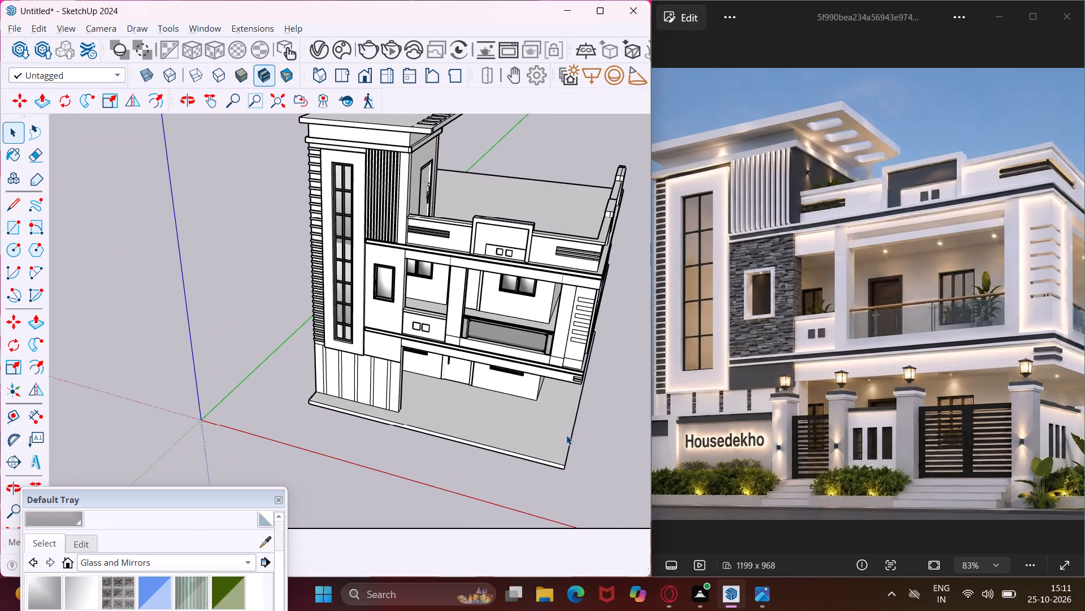
pyautogui.scroll(9, 583, 322)
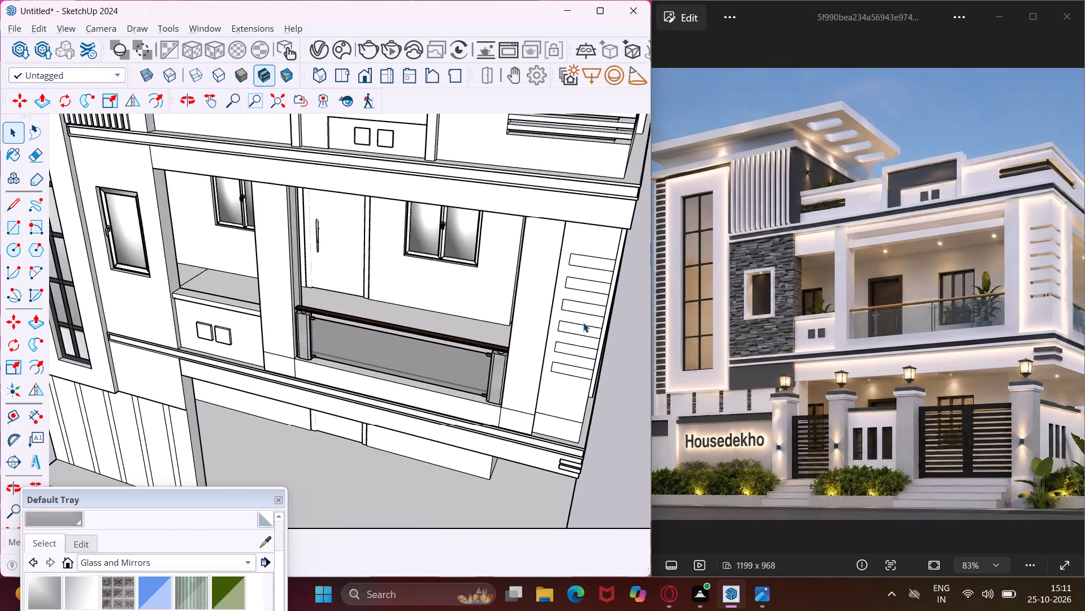
pyautogui.scroll(6, 583, 322)
pyautogui.moveTo(596, 341); pyautogui.dragTo(650, 367, button='middle')
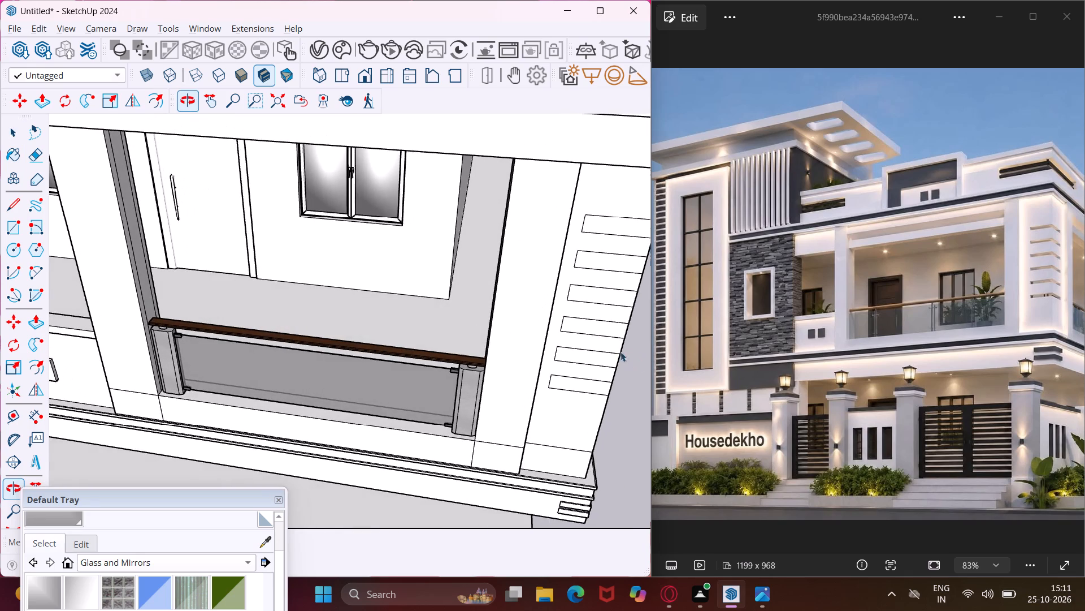
pyautogui.scroll(5, 598, 328)
pyautogui.click(598, 332)
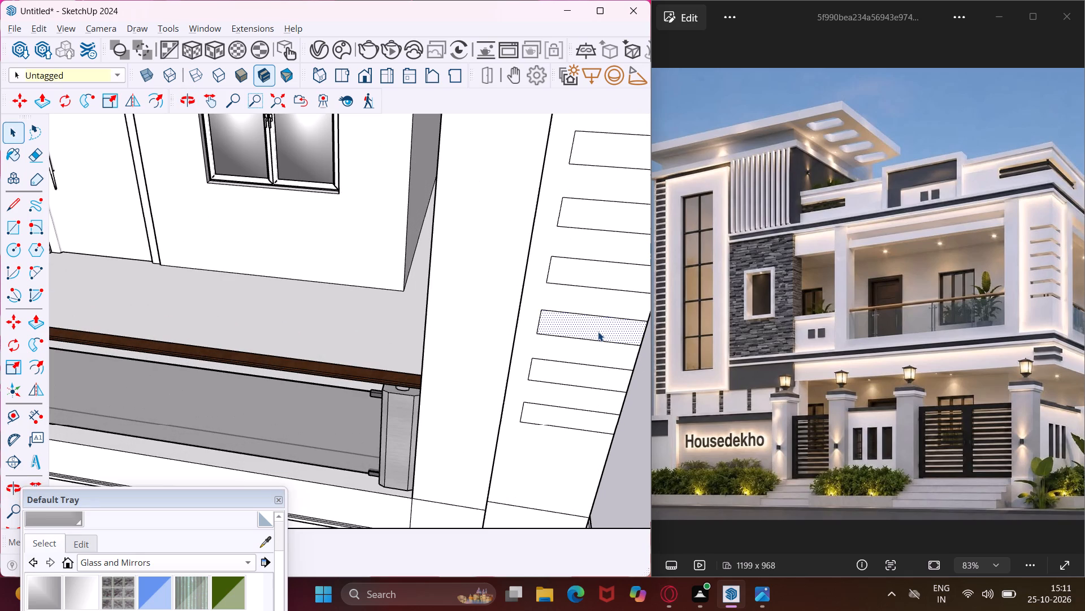
pyautogui.press('p')
pyautogui.click(598, 332)
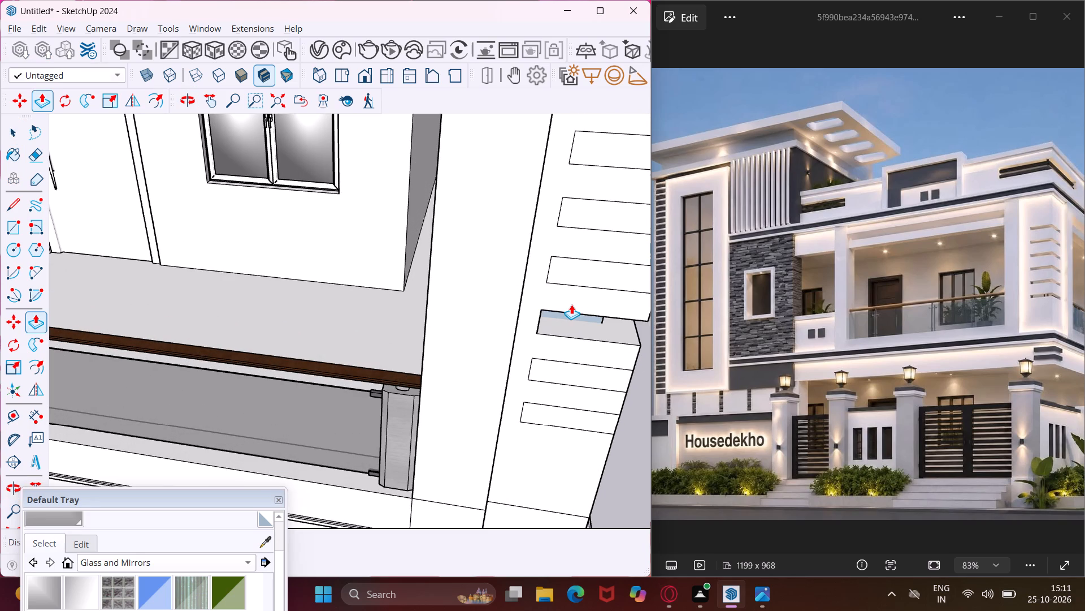
pyautogui.moveTo(571, 310); pyautogui.dragTo(554, 260, button='middle')
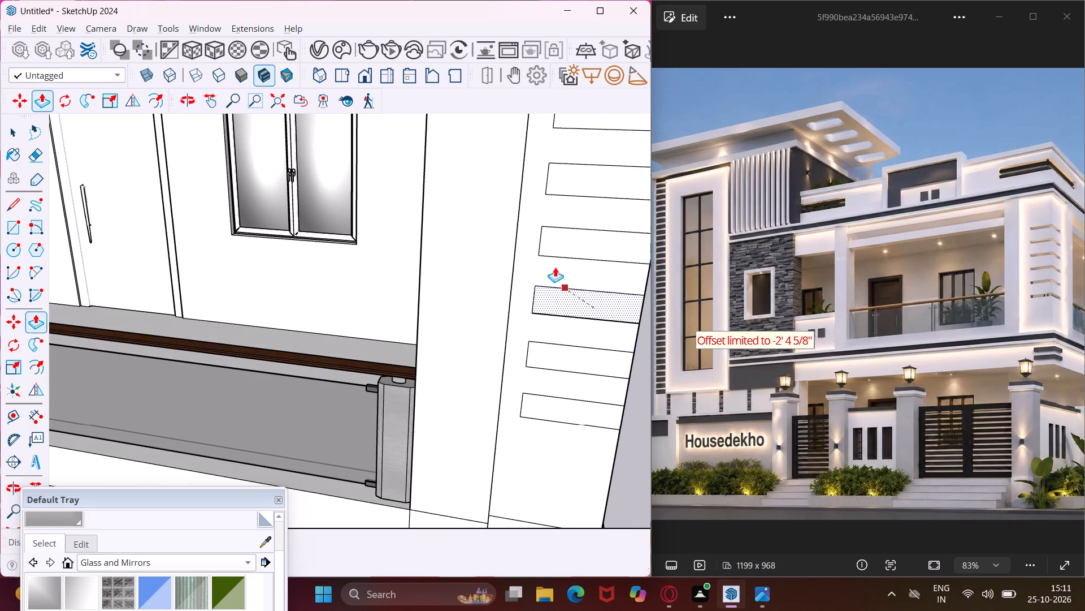
pyautogui.click(562, 298)
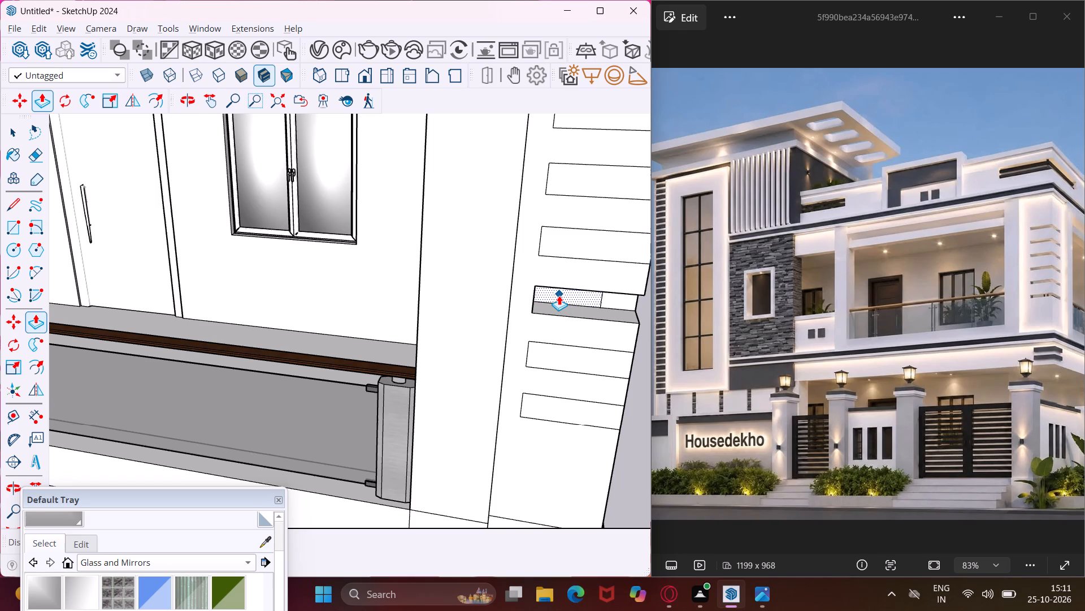
pyautogui.moveTo(572, 295); pyautogui.dragTo(364, 280, button='middle')
pyautogui.press('Escape')
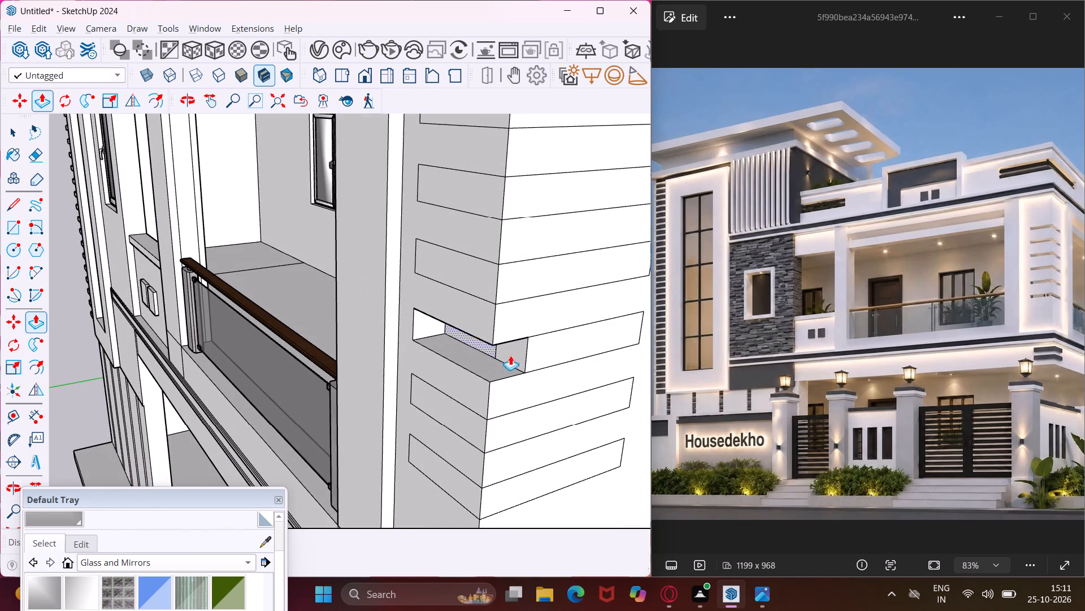
pyautogui.doubleClick(534, 351)
pyautogui.scroll(-4, 527, 350)
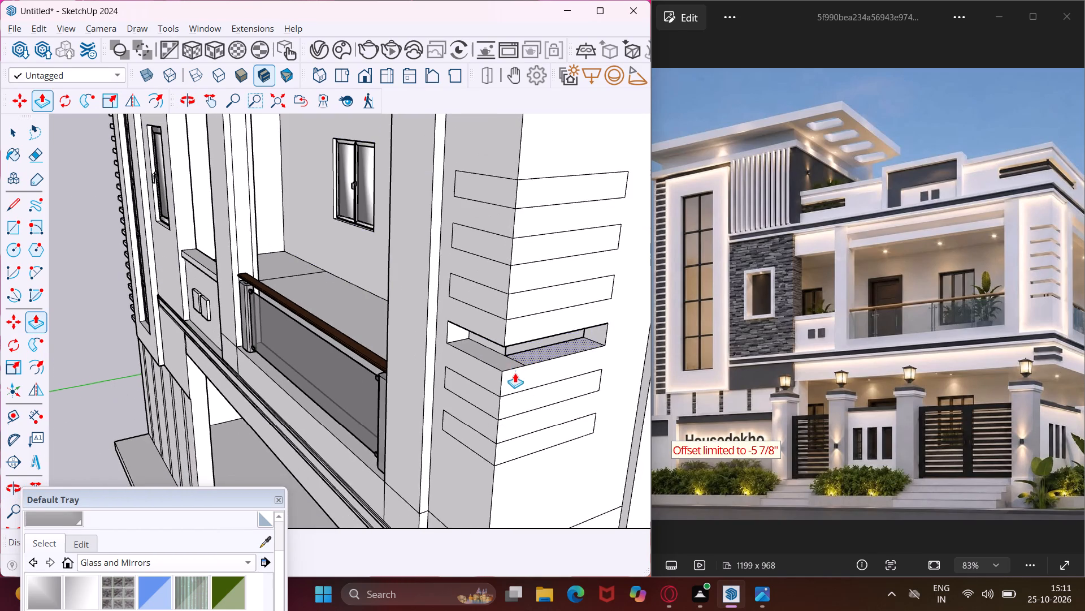
# Repeat the Push/Pull recess on the front and side faces of the two lowest slots in the balcony corner pillar.
pyautogui.scroll(3, 515, 382)
pyautogui.doubleClick(524, 408)
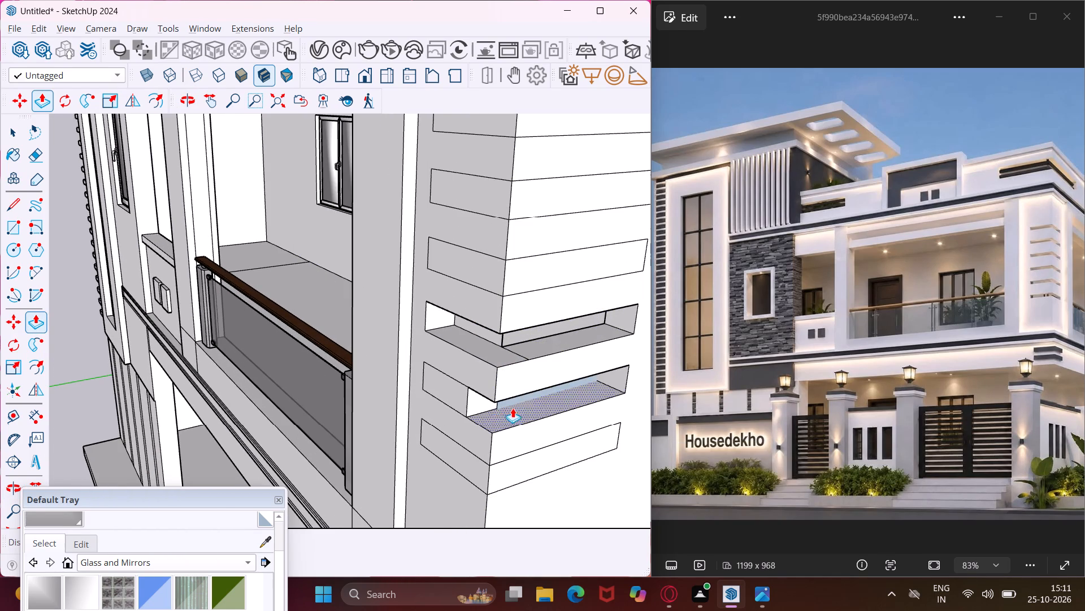
pyautogui.doubleClick(457, 395)
pyautogui.doubleClick(509, 440)
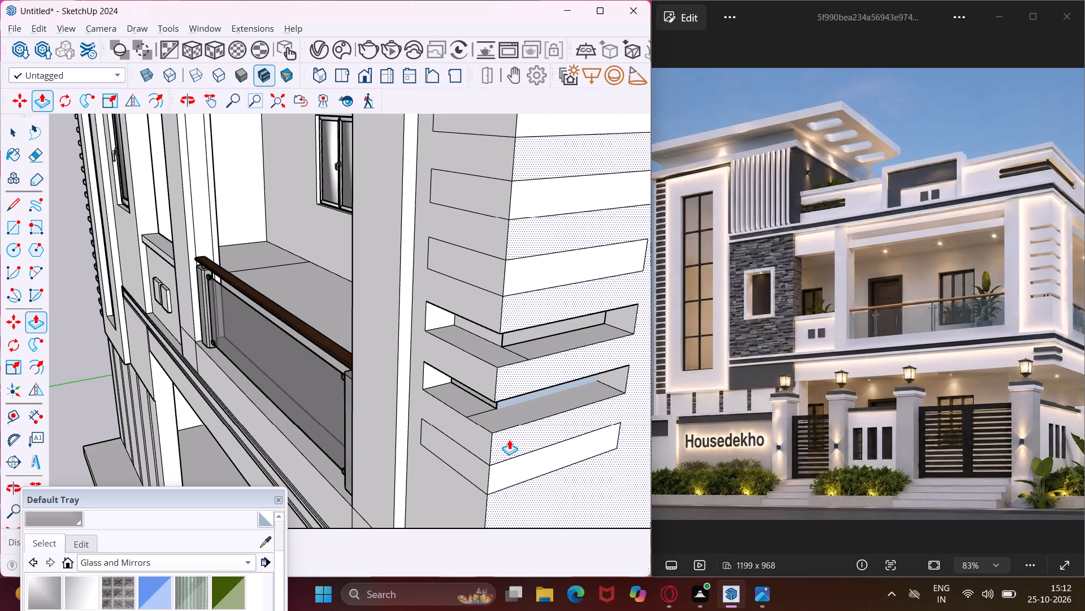
pyautogui.hotkey('ctrl', 'z')
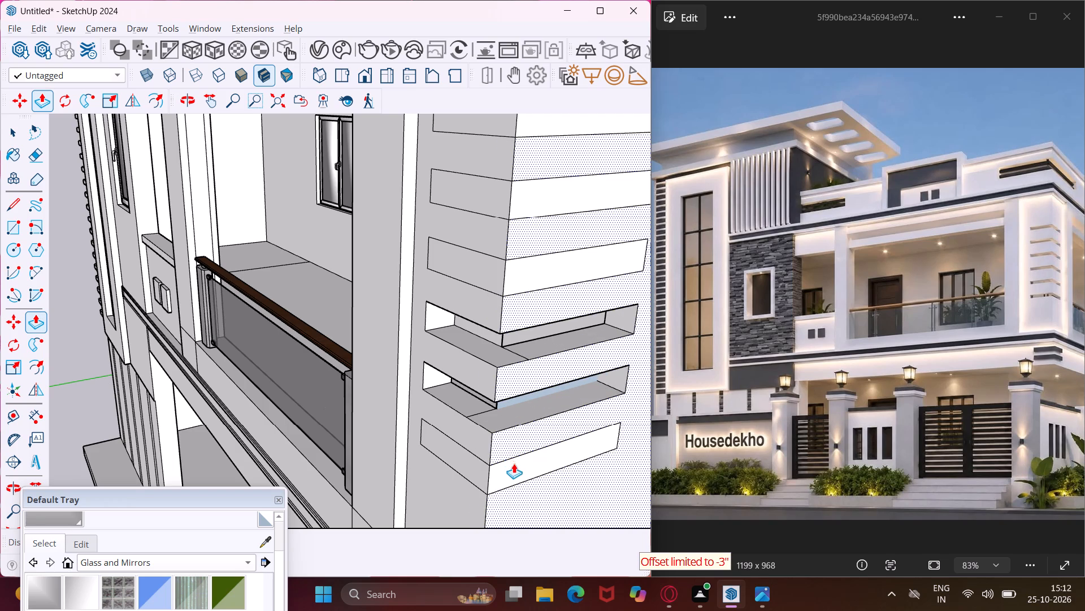
pyautogui.doubleClick(514, 464)
pyautogui.doubleClick(457, 459)
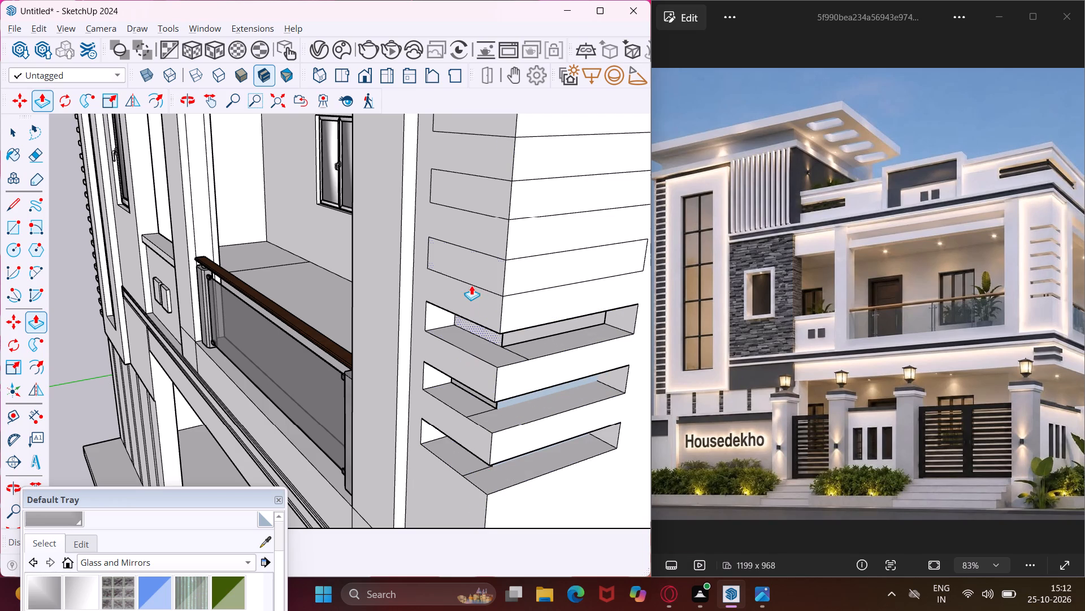
# Repeat the Push/Pull recess on the front and side faces of the three upper slots in the corner pillar.
pyautogui.doubleClick(475, 272)
pyautogui.doubleClick(539, 267)
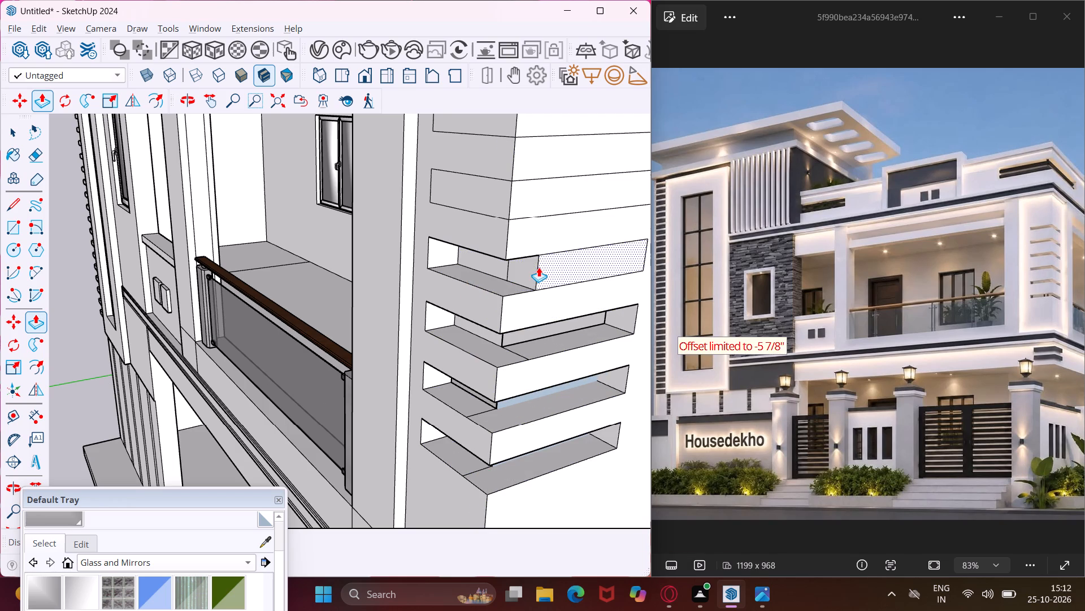
pyautogui.doubleClick(487, 199)
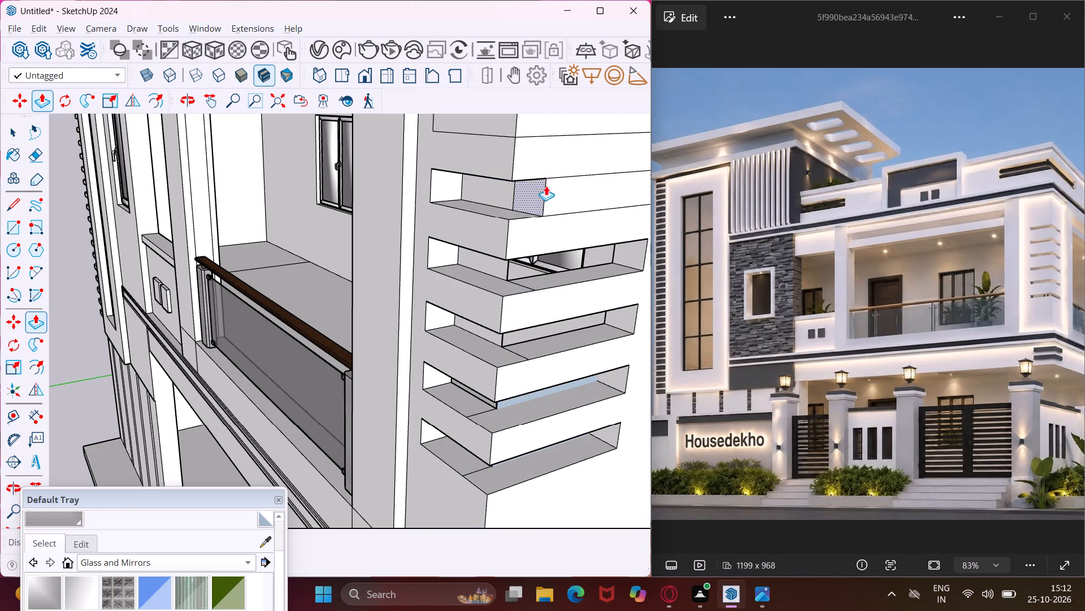
pyautogui.doubleClick(555, 184)
pyautogui.scroll(-8, 524, 152)
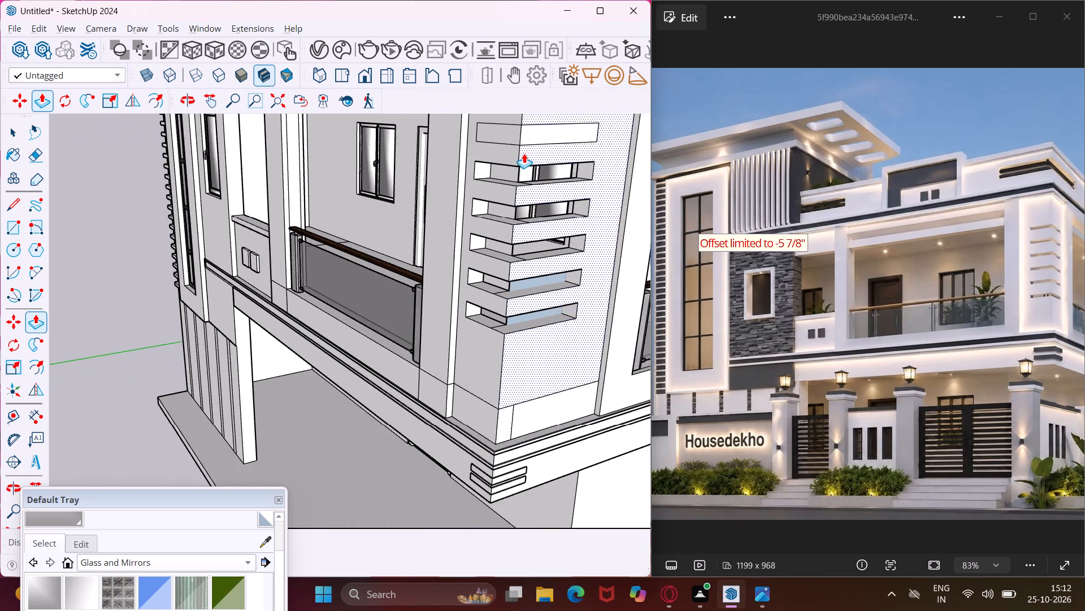
pyautogui.scroll(-3, 522, 160)
pyautogui.scroll(9, 512, 139)
pyautogui.doubleClick(504, 143)
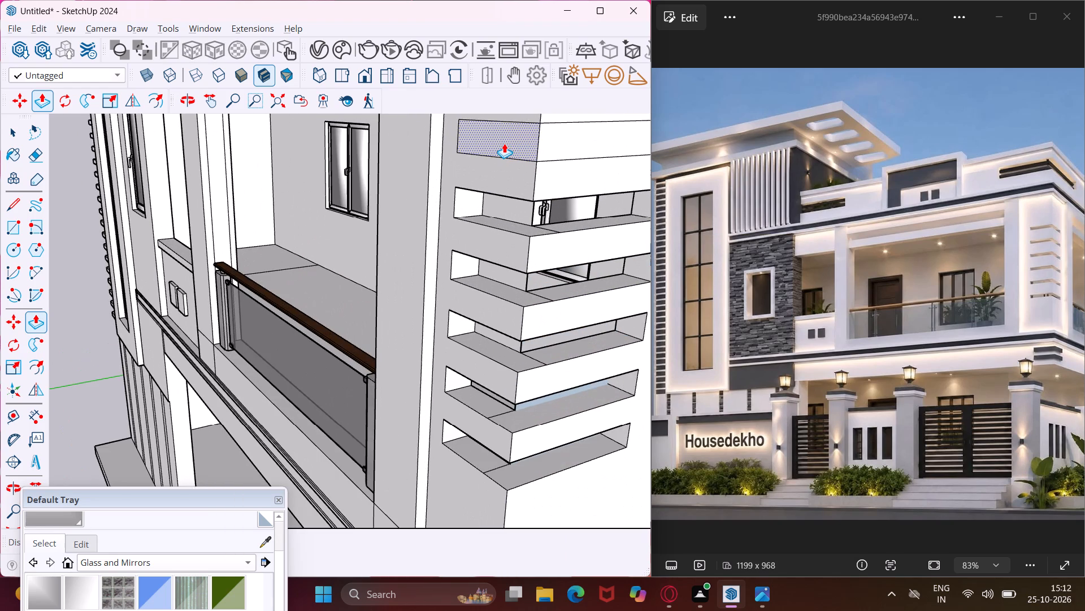
pyautogui.doubleClick(574, 137)
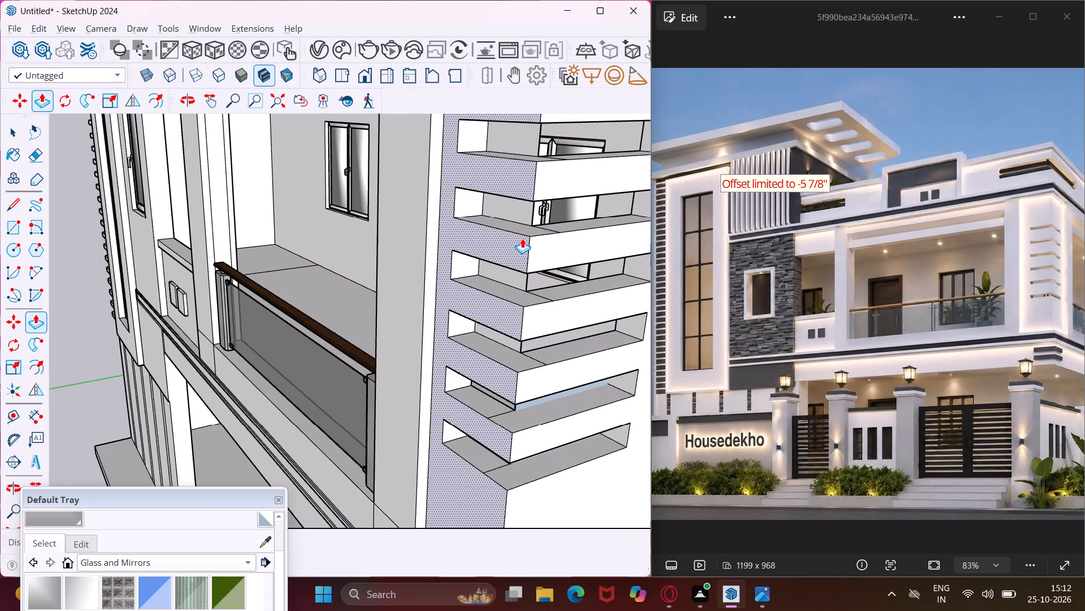
pyautogui.press('Escape')
pyautogui.press('space')
# Delete the leftover faces closing the two lowest slots on the corner pillar's balcony side.
pyautogui.moveTo(480, 293); pyautogui.dragTo(578, 363, button='middle')
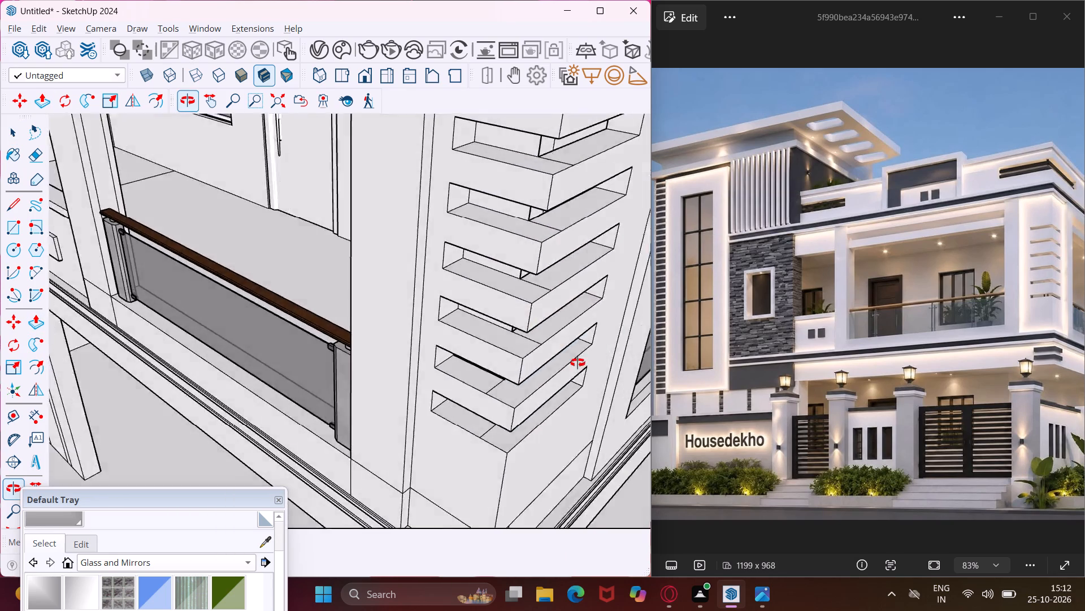
pyautogui.moveTo(578, 363); pyautogui.dragTo(921, 321, button='middle')
pyautogui.moveTo(257, 332); pyautogui.dragTo(517, 324, button='middle')
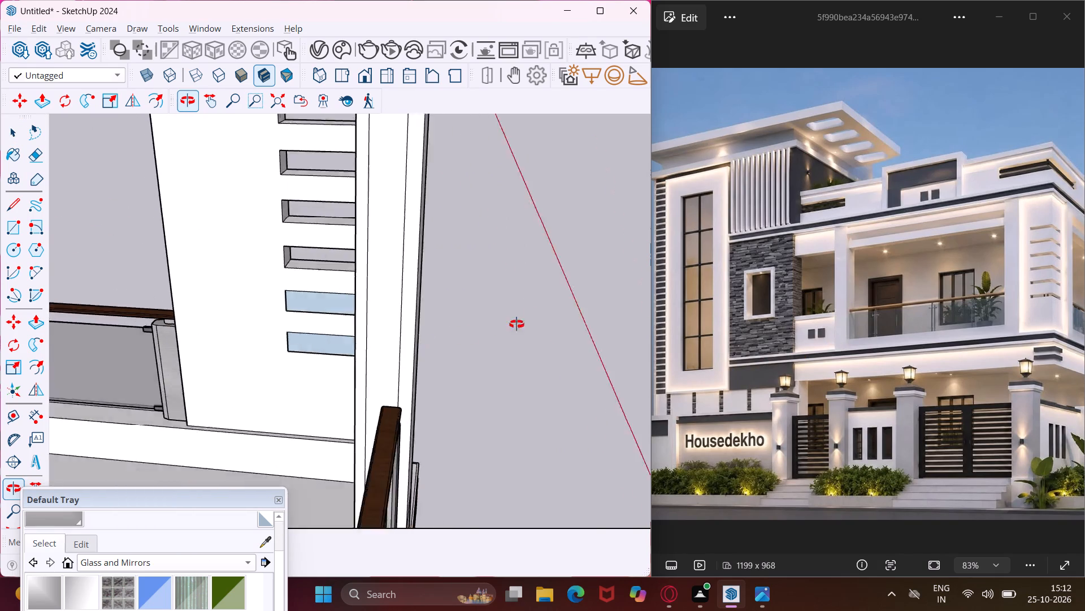
pyautogui.moveTo(517, 324); pyautogui.dragTo(634, 299, button='middle')
pyautogui.scroll(1, 634, 299)
pyautogui.click(325, 302)
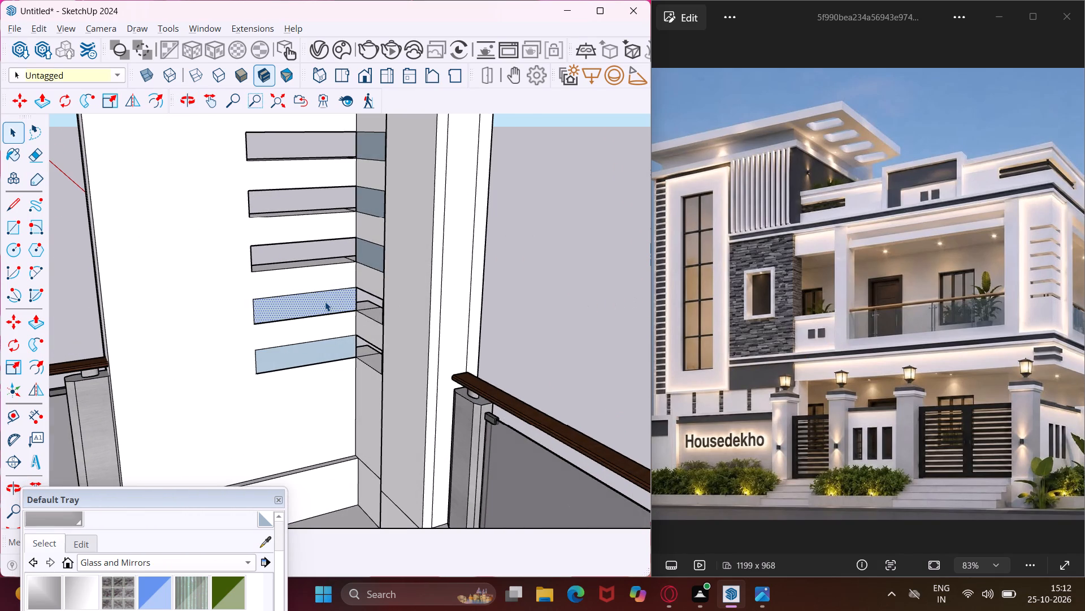
pyautogui.press('Delete')
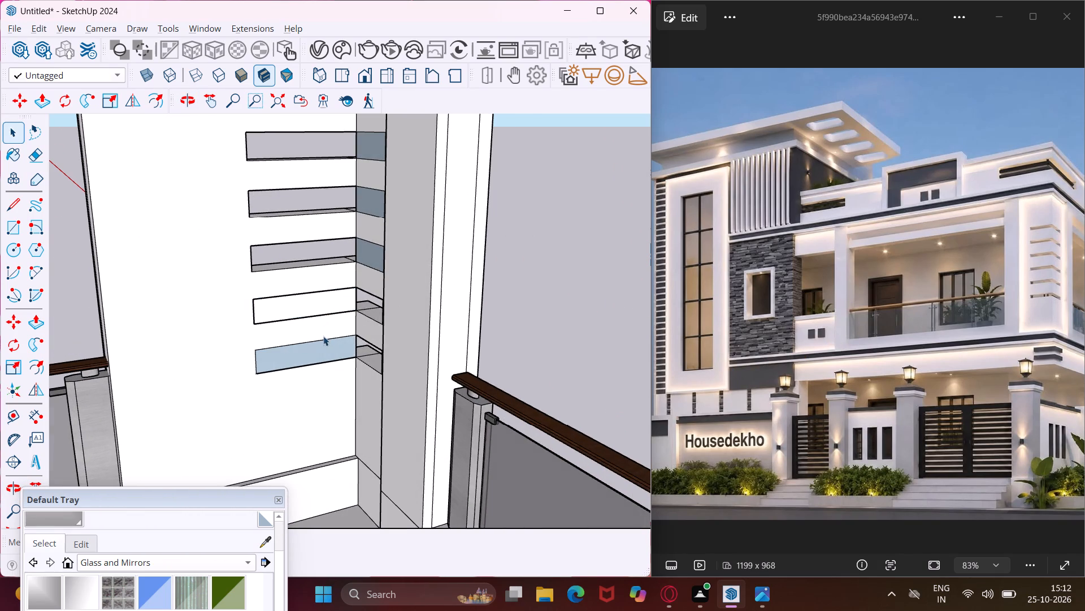
pyautogui.click(328, 358)
pyautogui.press('Delete')
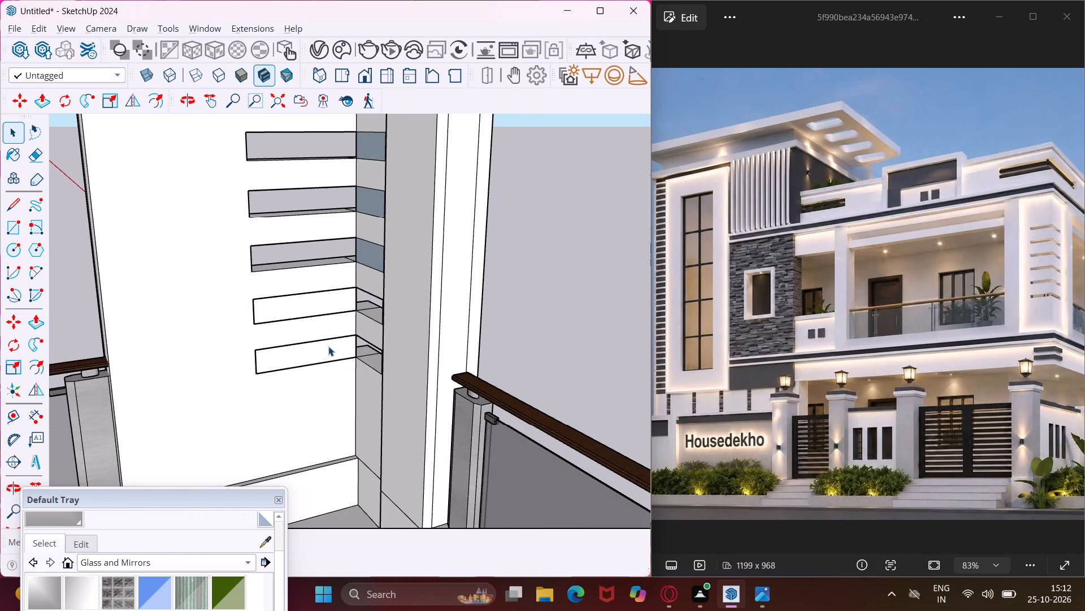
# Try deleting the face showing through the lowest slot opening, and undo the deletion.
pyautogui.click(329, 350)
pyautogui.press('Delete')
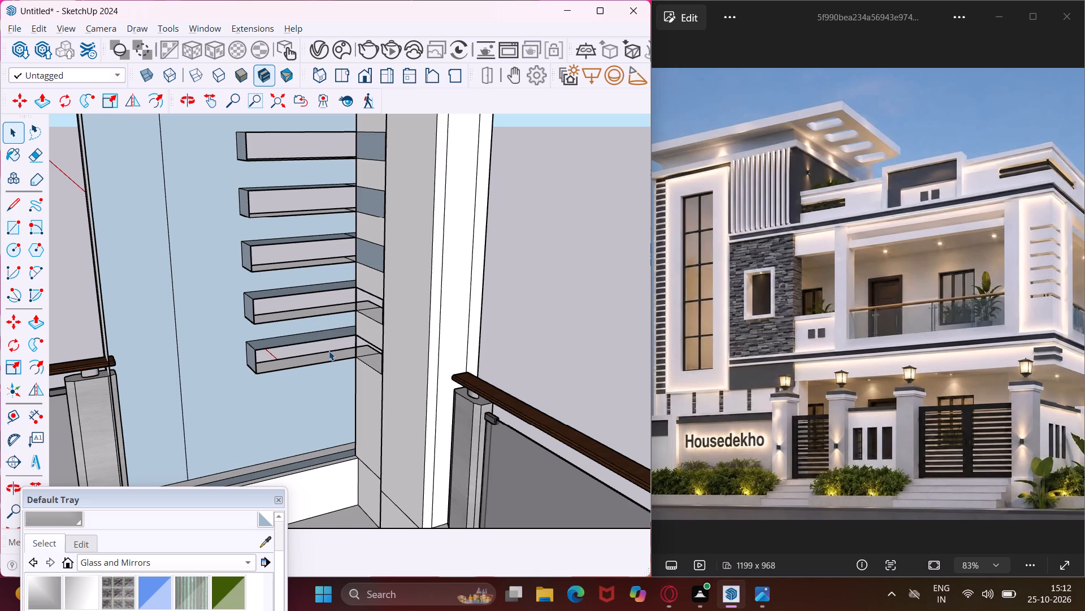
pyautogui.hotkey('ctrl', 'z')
# Delete the leftover faces on the adjoining inner side of the second, third and fourth slots from the top.
pyautogui.click(371, 205)
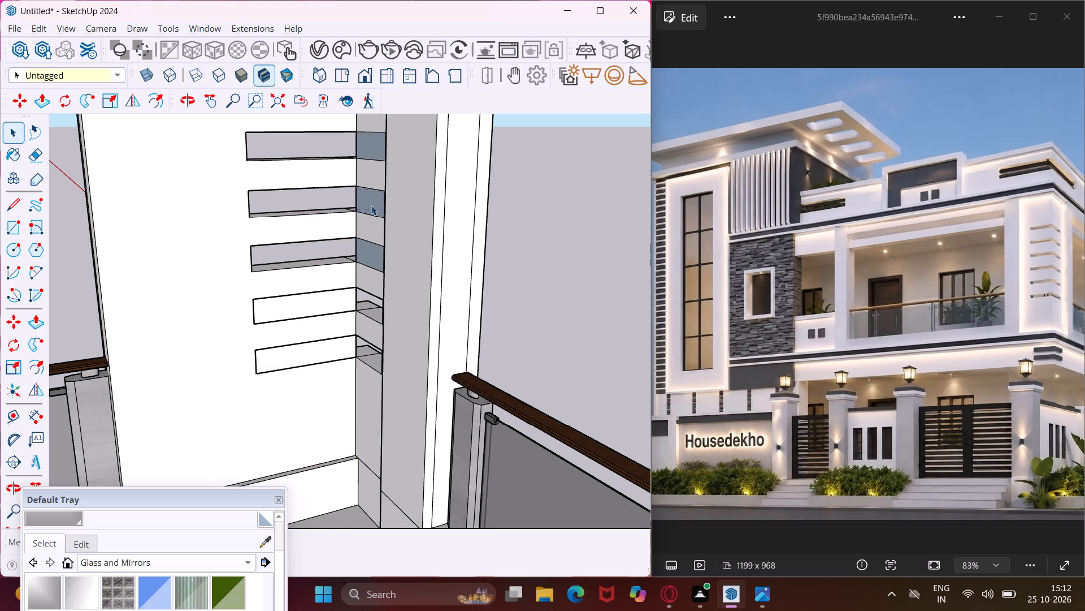
pyautogui.press('Delete')
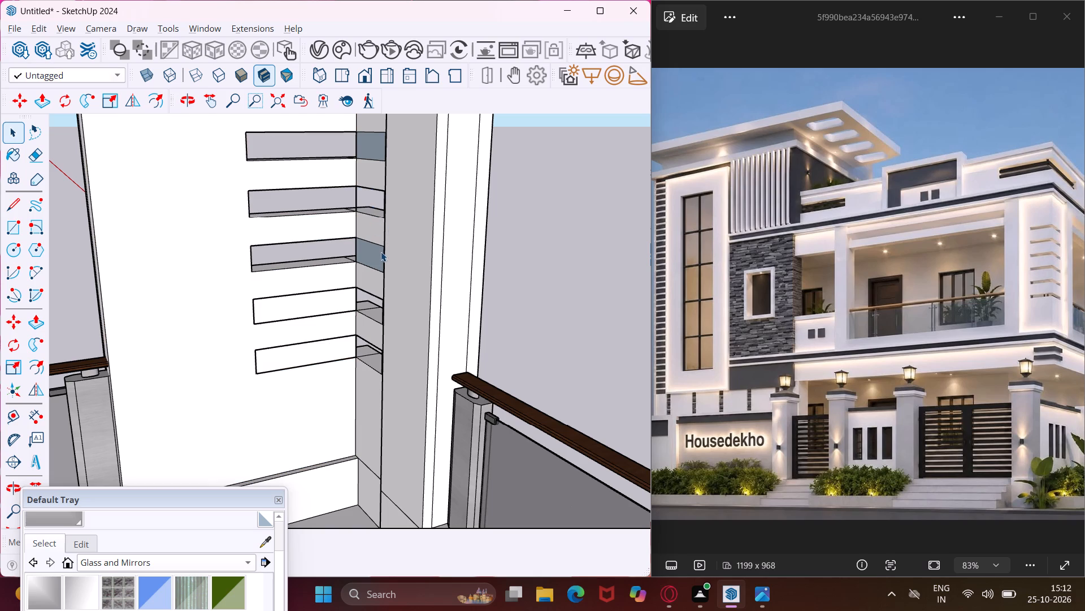
pyautogui.click(379, 259)
pyautogui.press('Delete')
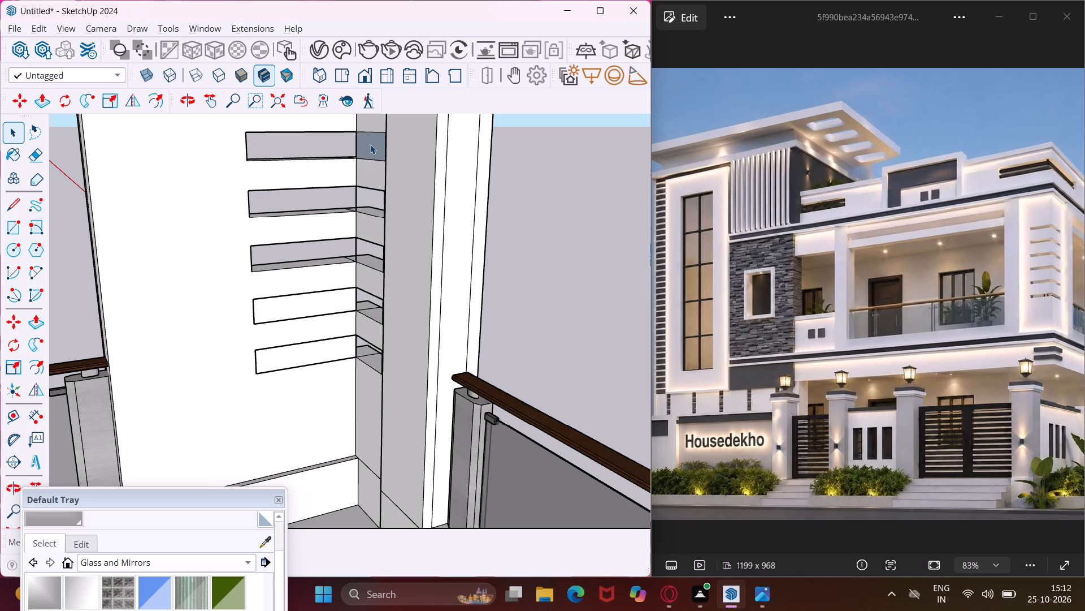
pyautogui.click(370, 144)
pyautogui.press('Delete')
# Erase the vertical edges crossing the four upper slots at the corner pillar's inner corner, and undo the last erasure.
pyautogui.scroll(5, 351, 145)
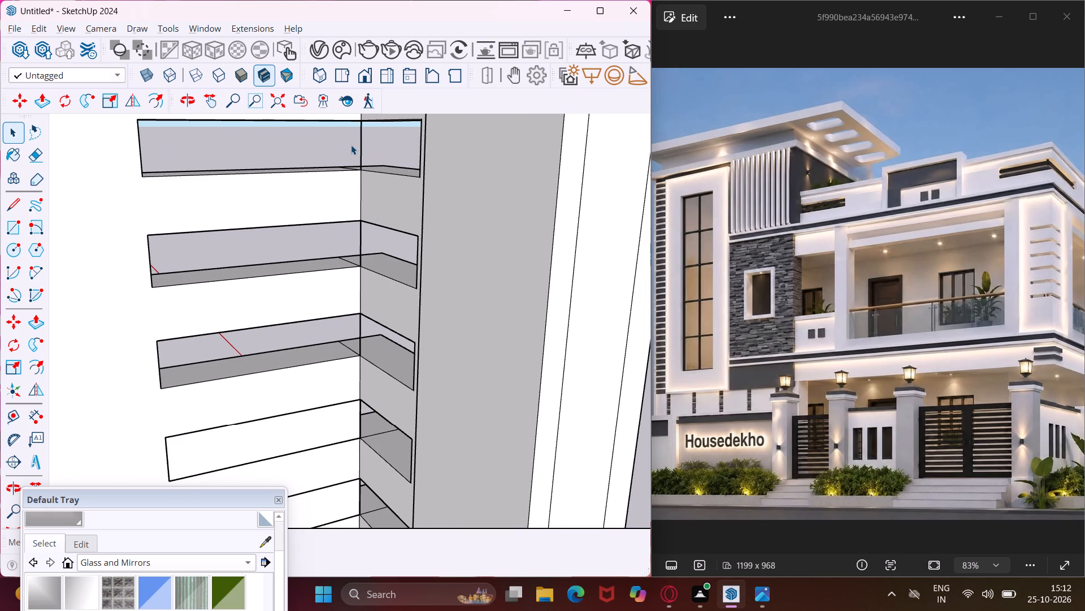
pyautogui.press('e')
pyautogui.click(358, 147)
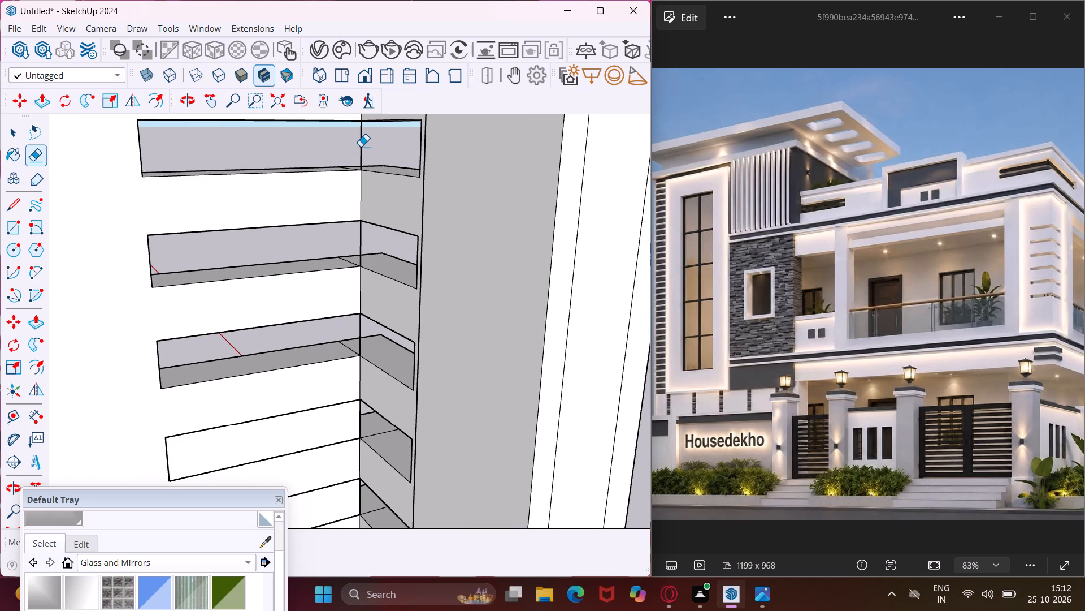
pyautogui.click(361, 147)
pyautogui.click(363, 239)
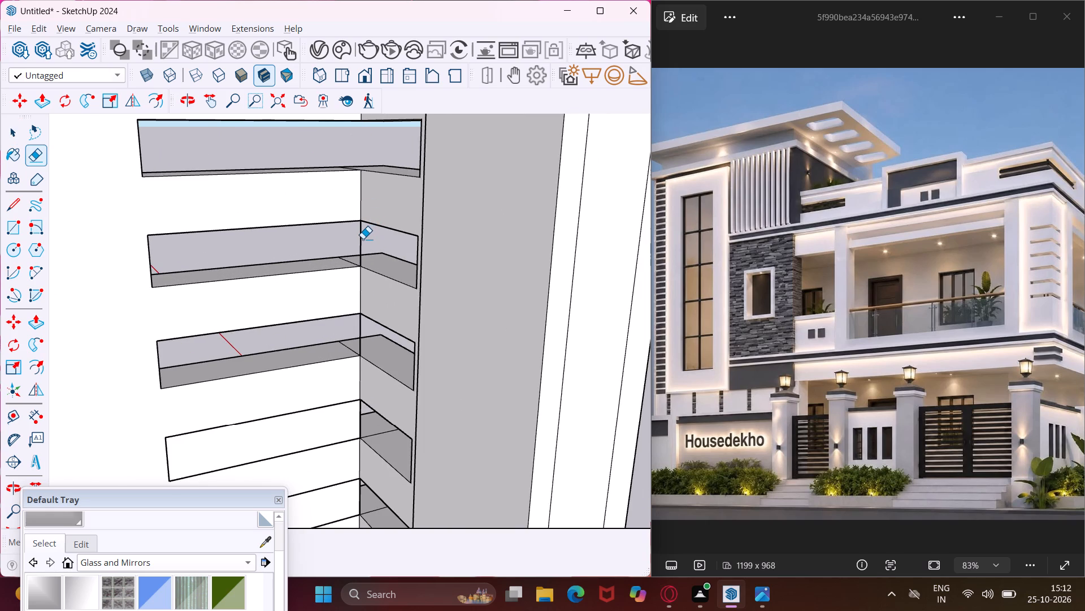
pyautogui.click(362, 239)
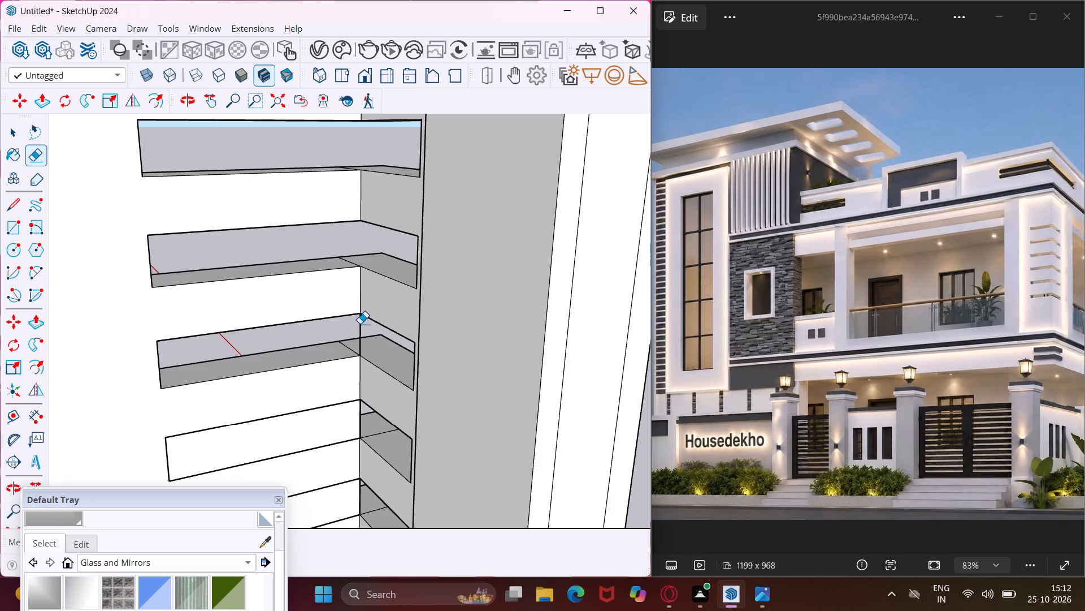
pyautogui.click(360, 324)
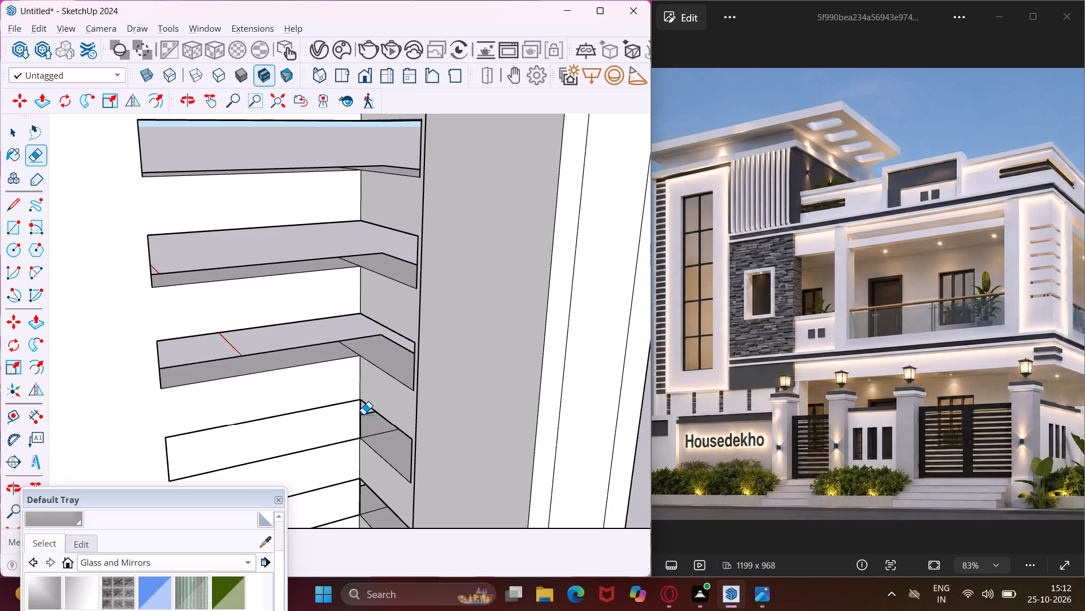
pyautogui.click(362, 415)
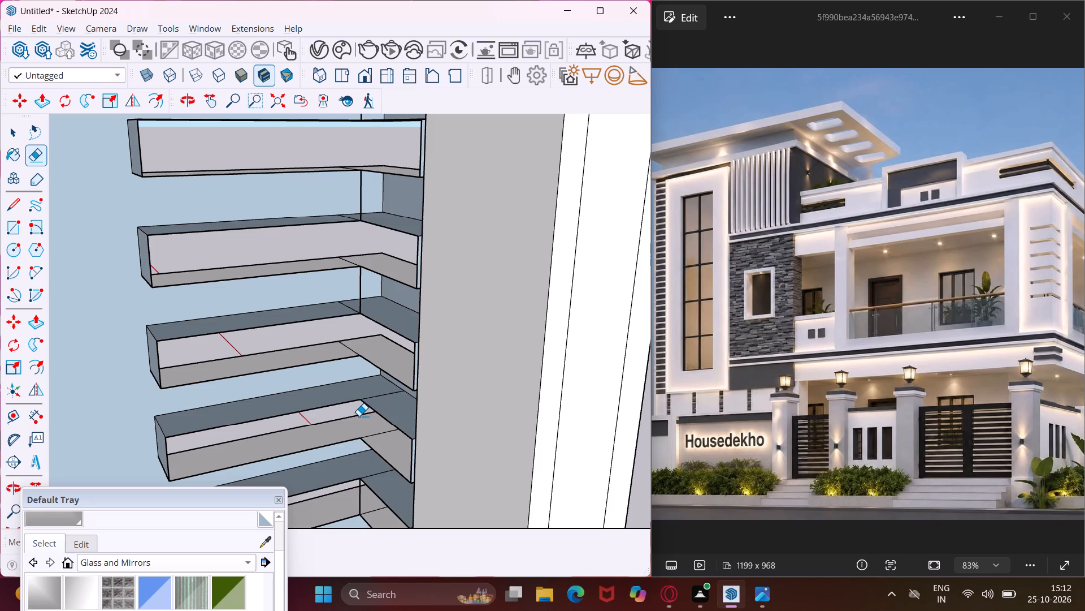
pyautogui.hotkey('ctrl', 'z')
# Erase the leftover vertical lines on both side faces of the balcony's intermediate pillar beside the door.
pyautogui.scroll(-5, 349, 415)
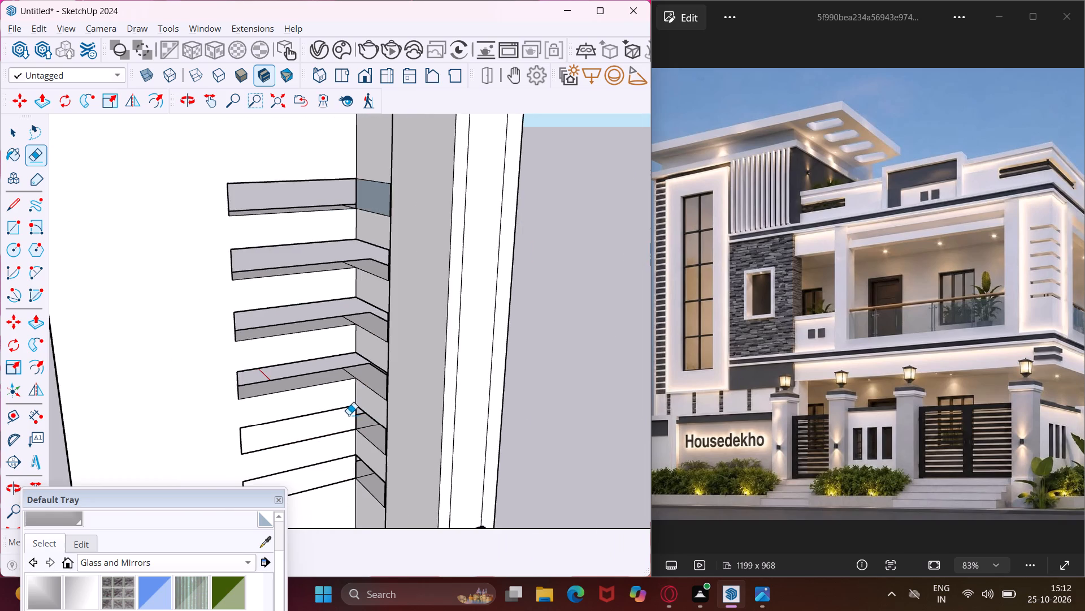
pyautogui.scroll(-4, 351, 415)
pyautogui.scroll(-1, 479, 402)
pyautogui.moveTo(479, 401); pyautogui.dragTo(103, 341, button='middle')
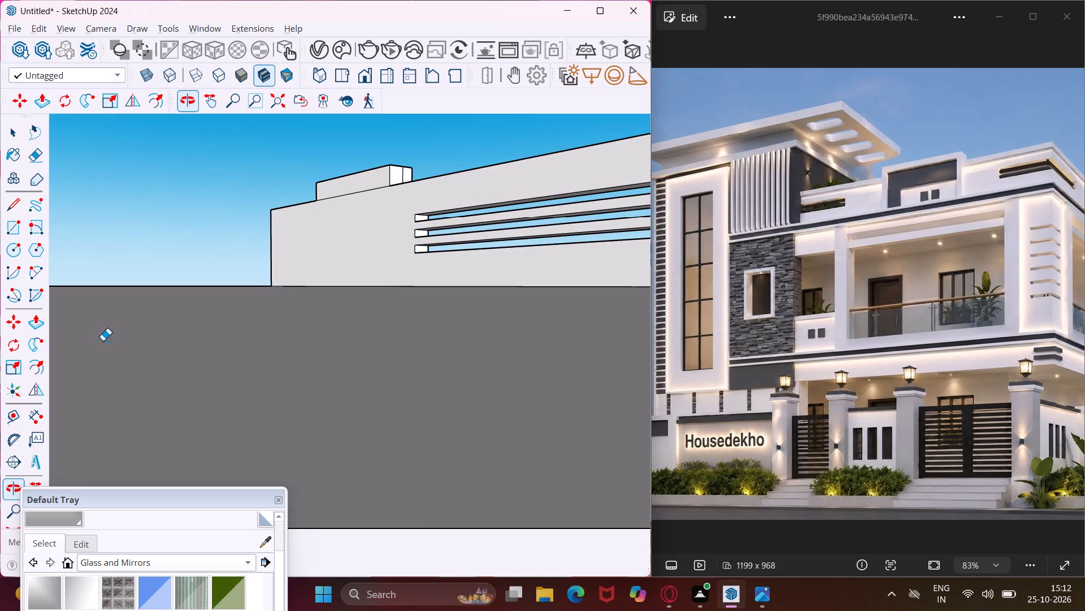
pyautogui.scroll(-20, 102, 341)
pyautogui.scroll(-1, 102, 341)
pyautogui.moveTo(350, 236); pyautogui.dragTo(274, 464, button='middle')
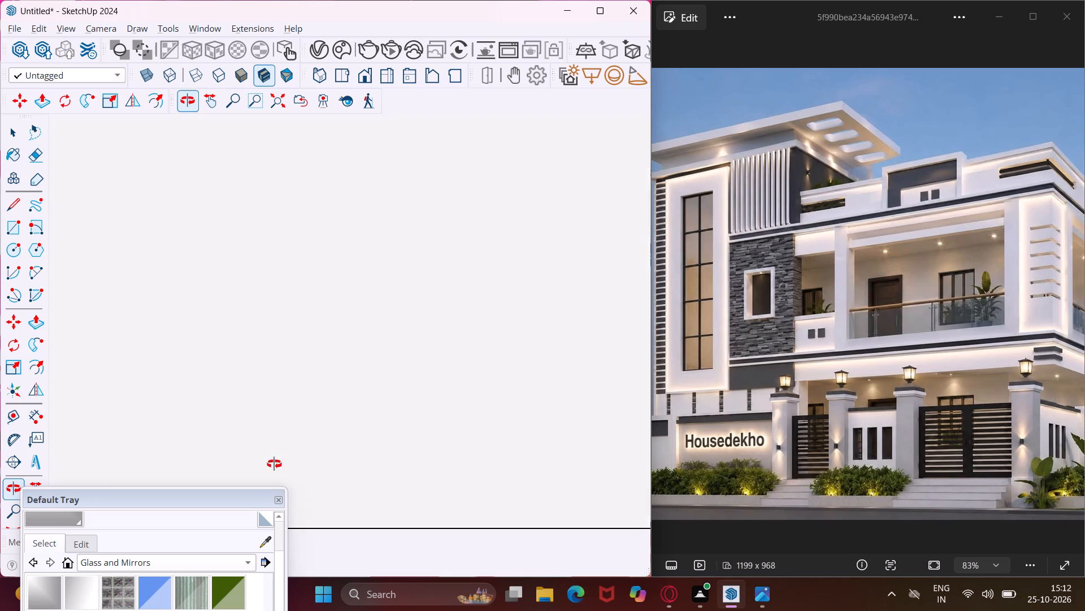
pyautogui.moveTo(274, 464); pyautogui.dragTo(279, 499, button='middle')
pyautogui.scroll(-20, 308, 269)
pyautogui.scroll(-11, 308, 269)
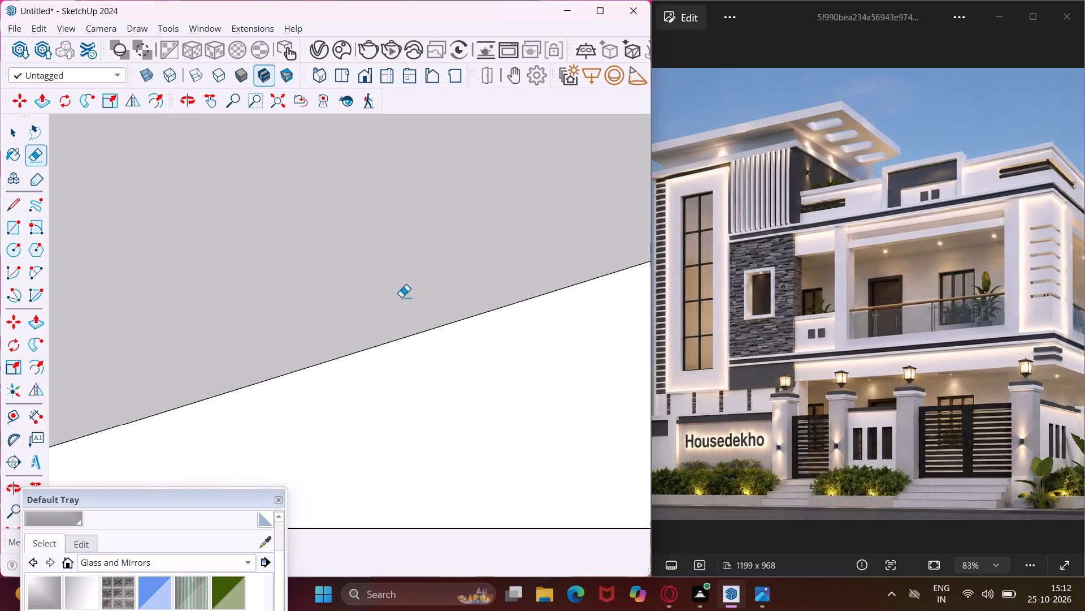
pyautogui.scroll(-20, 401, 297)
pyautogui.scroll(-20, 401, 297)
pyautogui.scroll(-2, 401, 297)
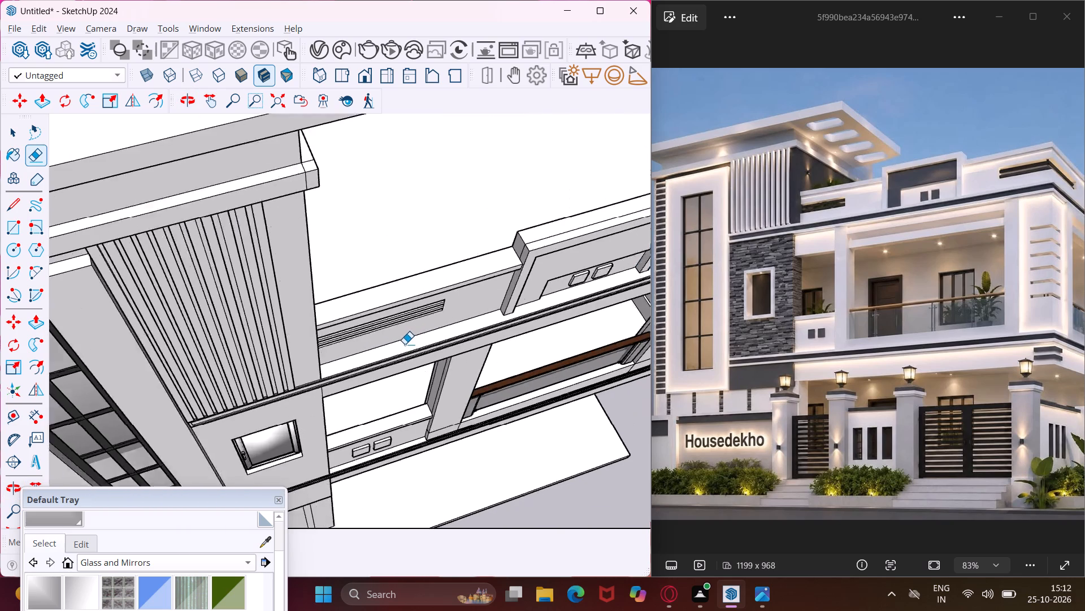
pyautogui.press('Escape')
pyautogui.press('space')
pyautogui.moveTo(447, 391); pyautogui.dragTo(387, 227, button='middle')
pyautogui.scroll(6, 433, 378)
pyautogui.moveTo(433, 378); pyautogui.dragTo(522, 381, button='middle')
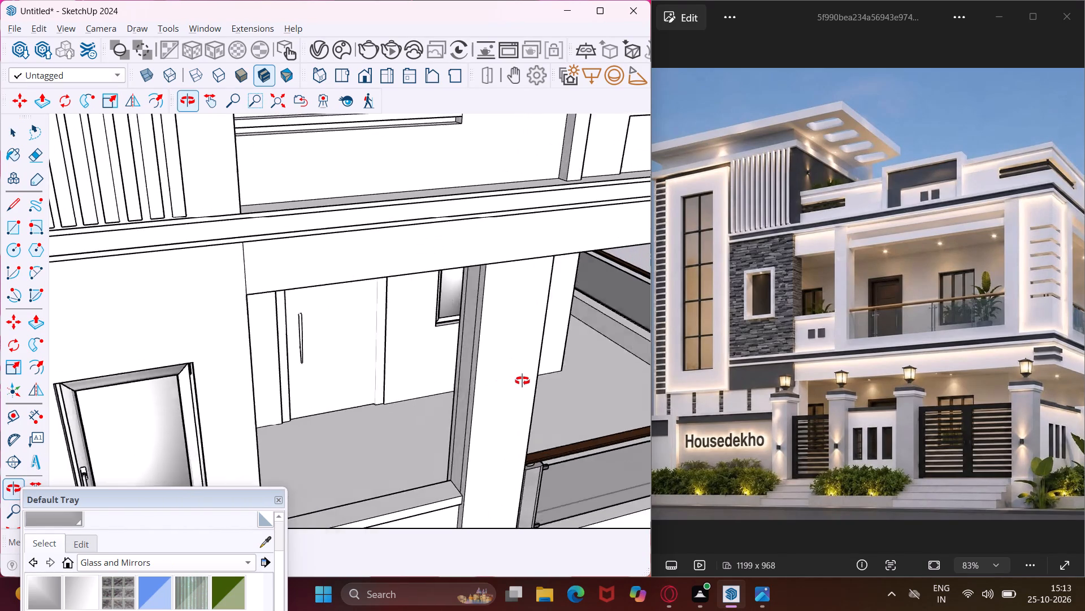
pyautogui.moveTo(522, 381); pyautogui.dragTo(564, 373, button='middle')
pyautogui.scroll(5, 488, 367)
pyautogui.press('e')
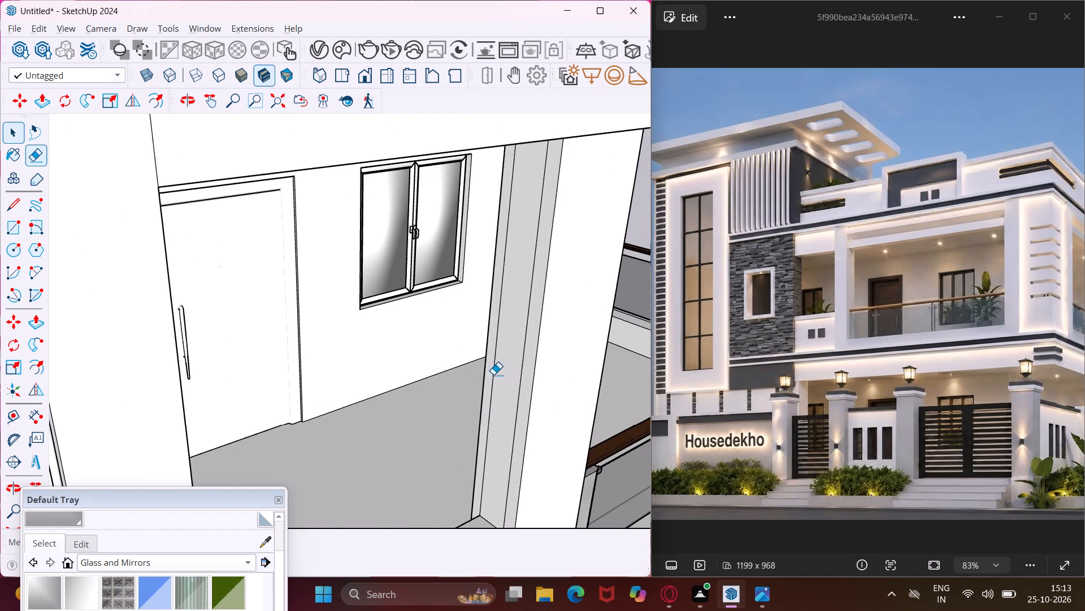
pyautogui.click(519, 379)
pyautogui.click(494, 355)
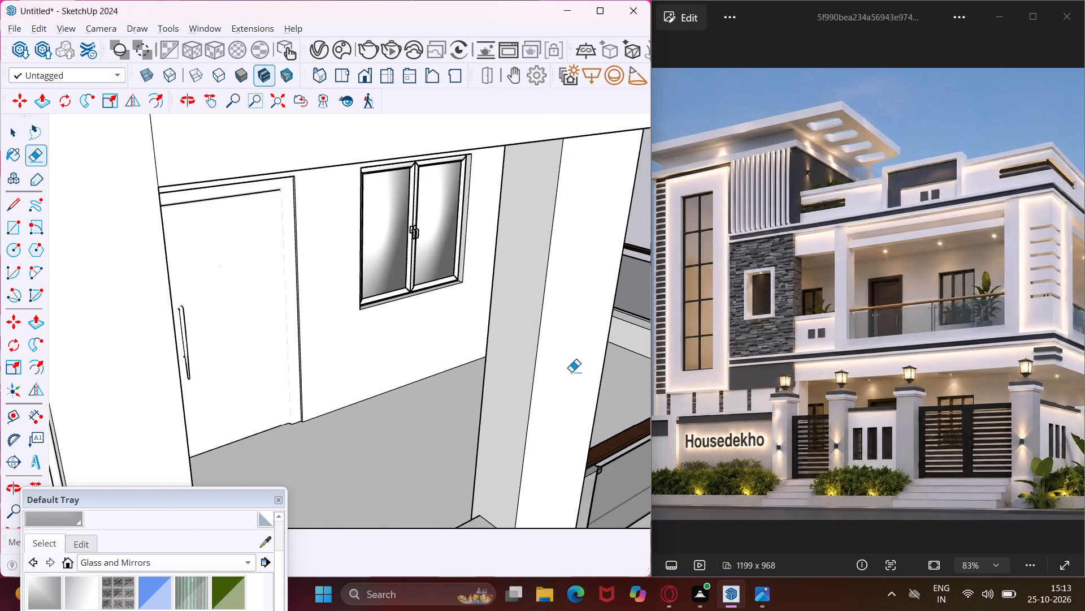
pyautogui.moveTo(572, 371); pyautogui.dragTo(268, 401, button='middle')
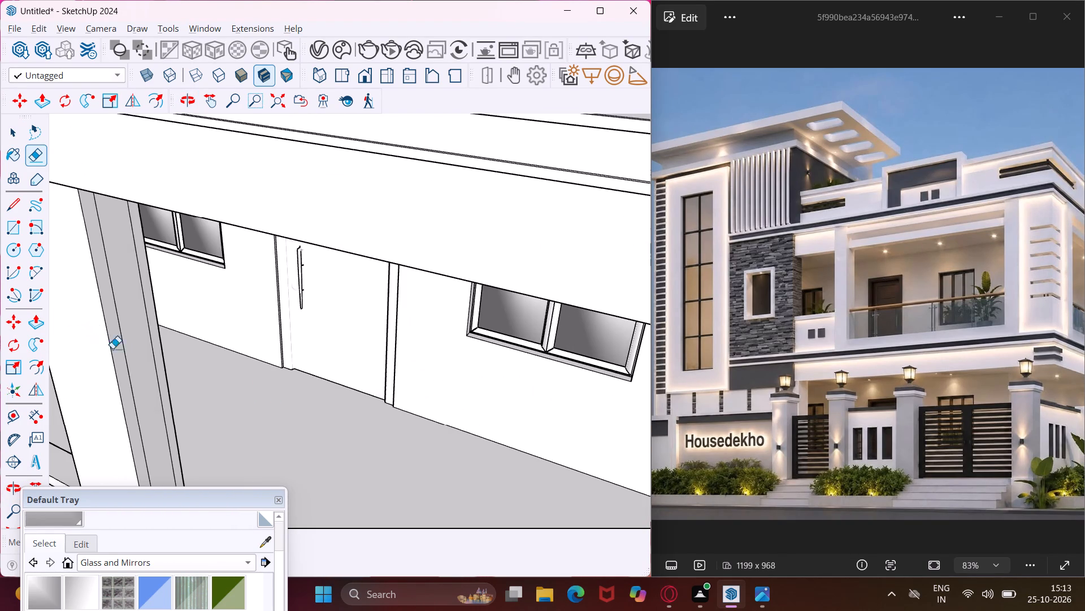
pyautogui.click(127, 362)
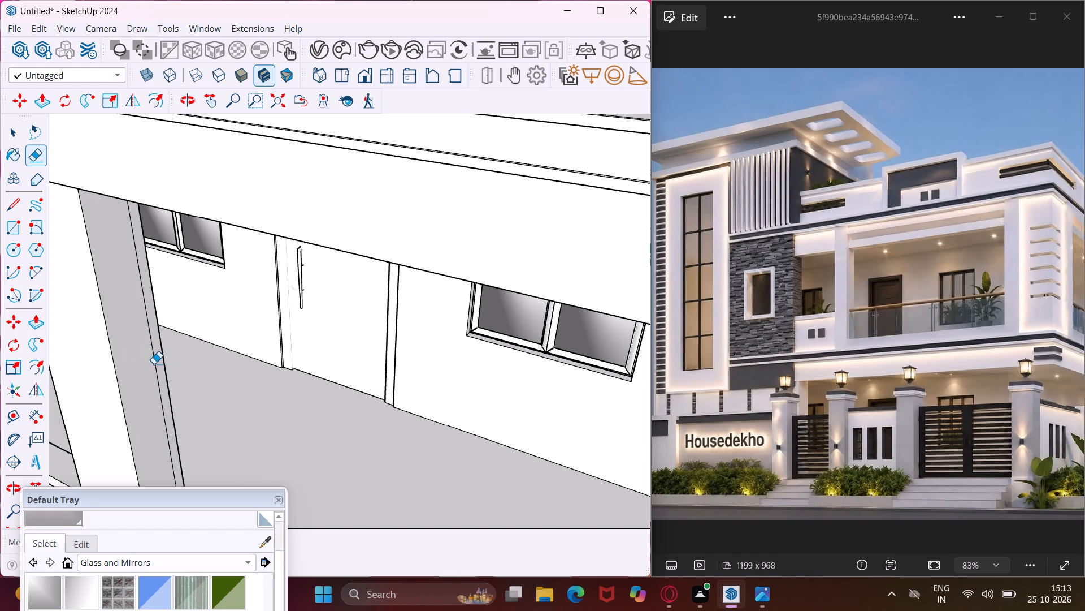
pyautogui.click(154, 364)
# Erase the two leftover vertical lines on the corner pillar's side face facing the front balcony opening.
pyautogui.scroll(-5, 141, 353)
pyautogui.moveTo(141, 353); pyautogui.dragTo(429, 314, button='middle')
pyautogui.scroll(-8, 348, 296)
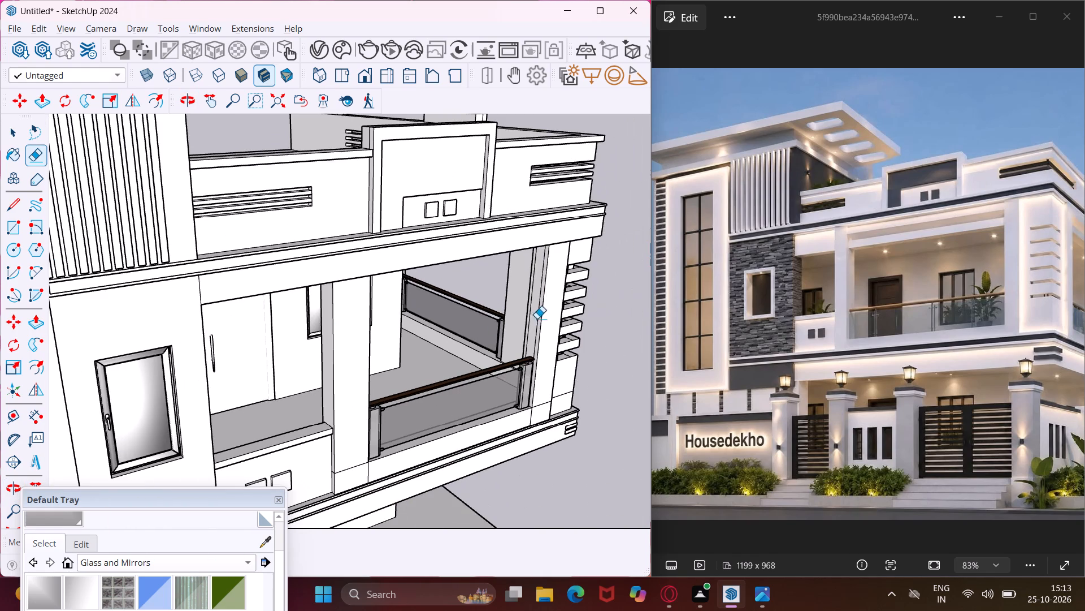
pyautogui.scroll(15, 541, 303)
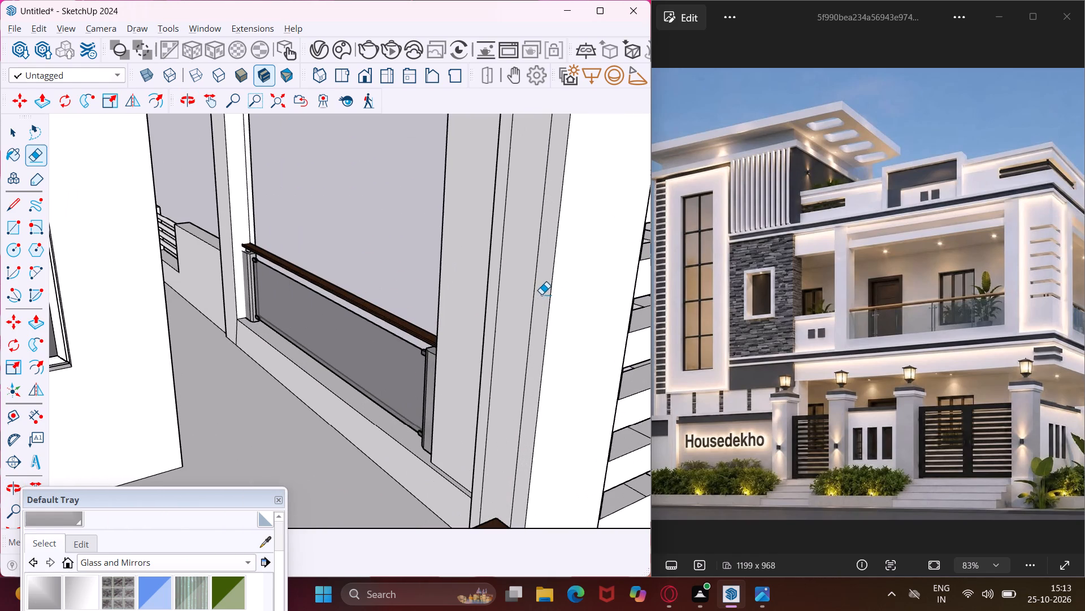
pyautogui.click(537, 287)
pyautogui.click(498, 277)
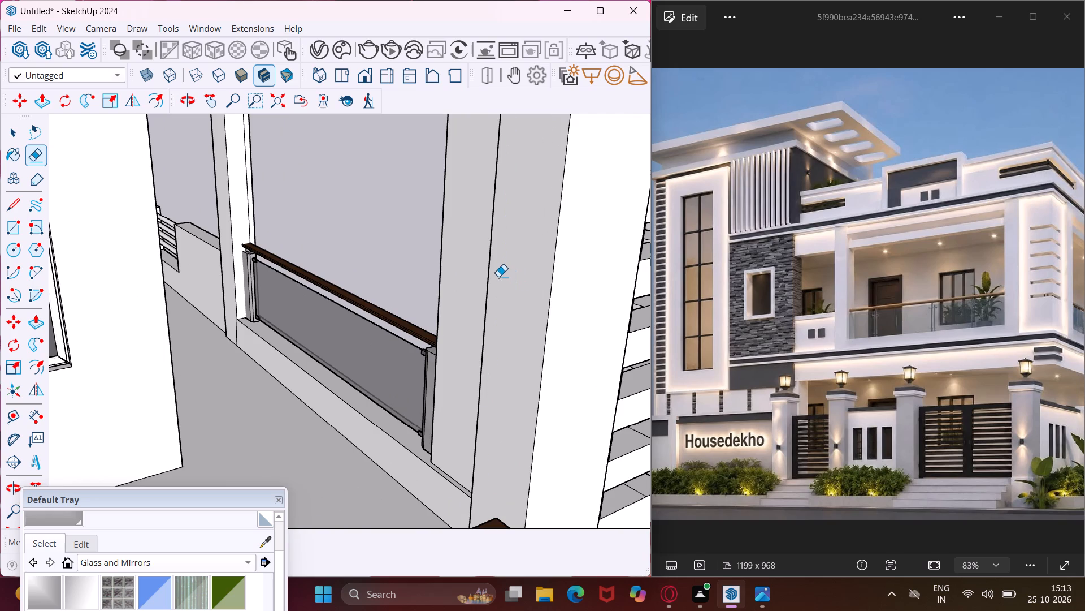
# Erase the vertical corner edge left in the topmost slot of the corner pillar.
pyautogui.scroll(-5, 498, 277)
pyautogui.moveTo(565, 301); pyautogui.dragTo(307, 308, button='middle')
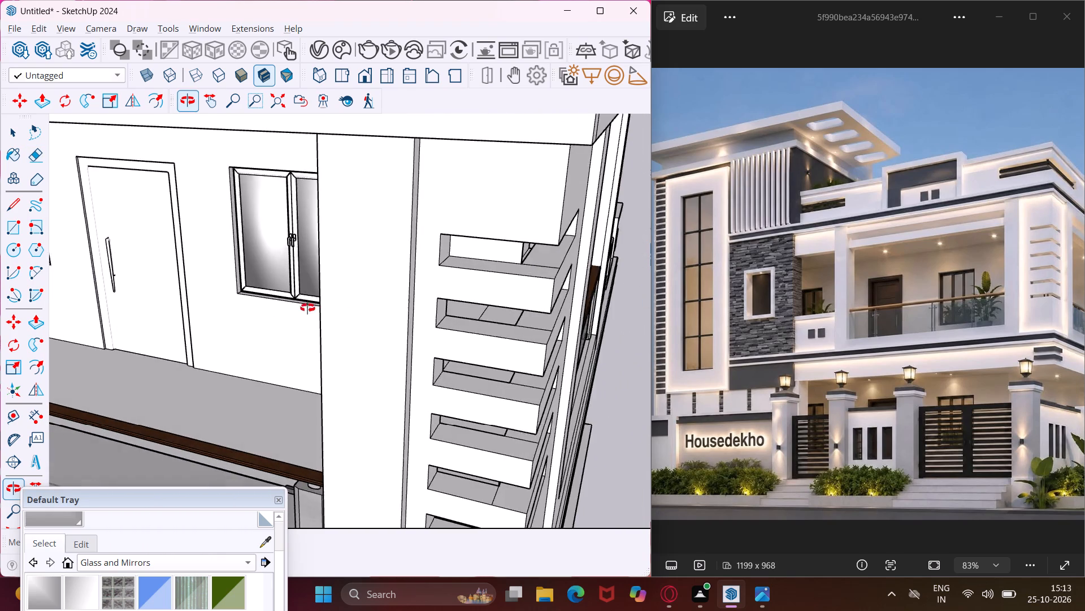
pyautogui.moveTo(307, 308); pyautogui.dragTo(200, 285, button='middle')
pyautogui.scroll(4, 361, 238)
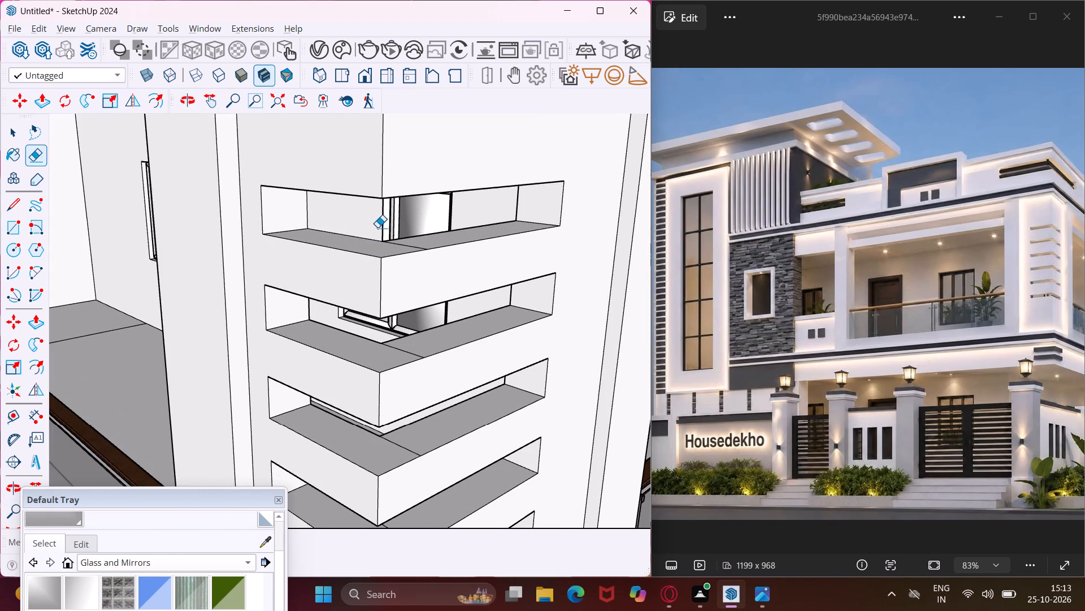
pyautogui.click(381, 221)
# Erase the short seam lines at the outer corner of the ledge surfaces inside the corner pillar's slots.
pyautogui.moveTo(355, 241); pyautogui.dragTo(916, 241, button='middle')
pyautogui.moveTo(431, 334); pyautogui.dragTo(648, 303, button='middle')
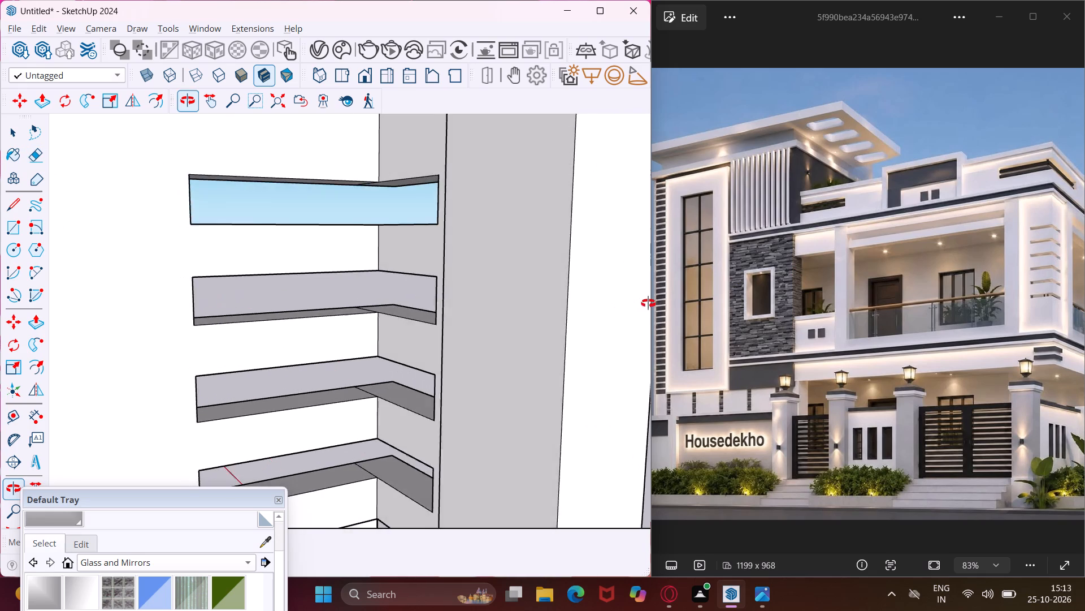
pyautogui.moveTo(648, 303); pyautogui.dragTo(211, 368, button='middle')
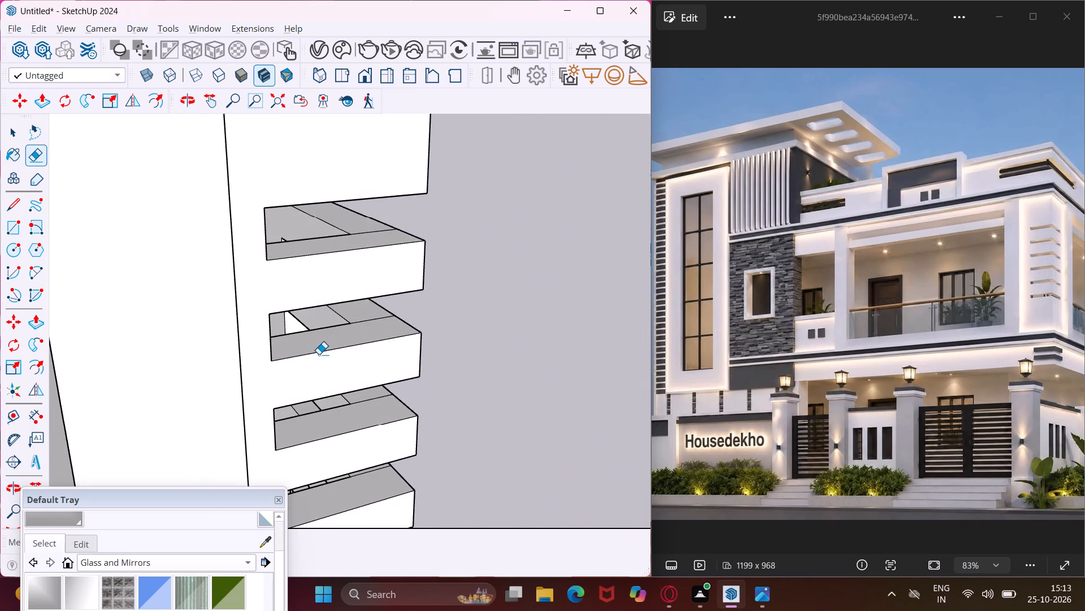
pyautogui.scroll(-4, 319, 354)
pyautogui.scroll(7, 359, 336)
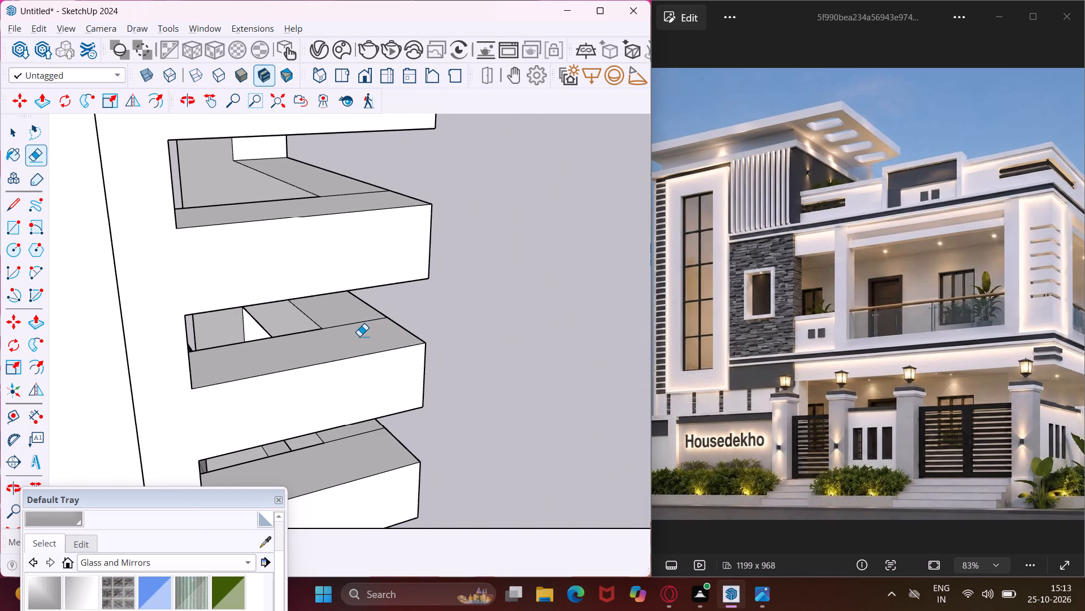
pyautogui.click(356, 322)
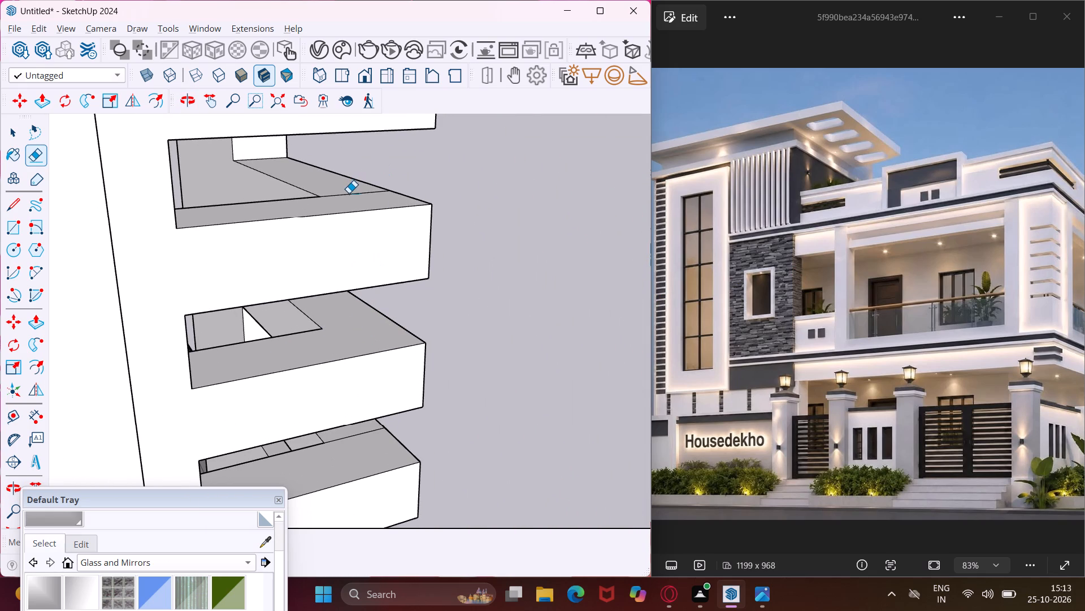
pyautogui.click(350, 193)
pyautogui.scroll(-5, 350, 193)
pyautogui.scroll(3, 374, 358)
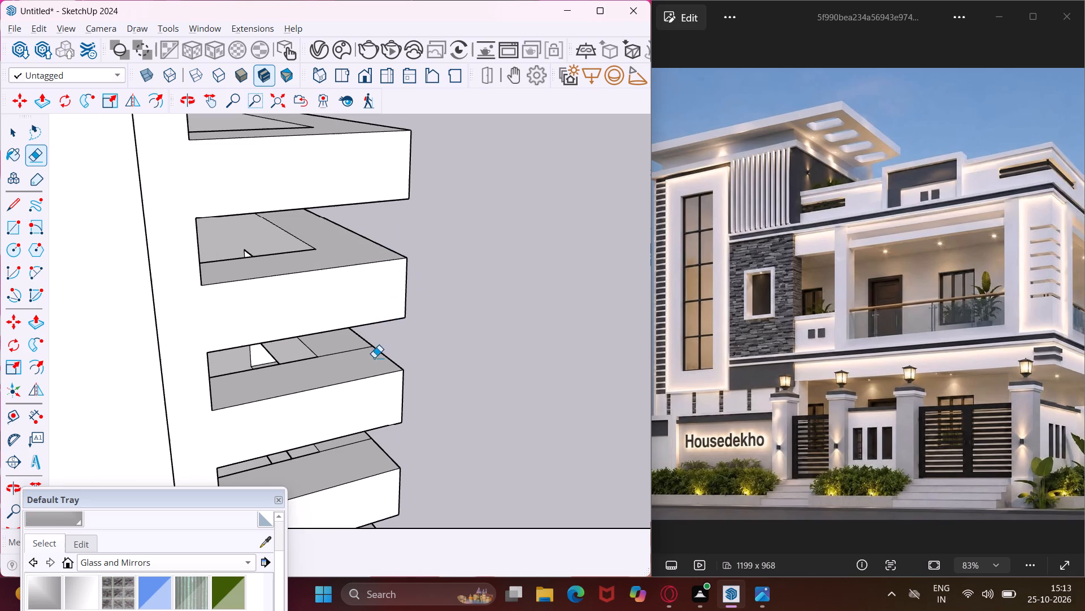
pyautogui.click(355, 348)
pyautogui.click(357, 348)
pyautogui.click(361, 438)
pyautogui.click(361, 439)
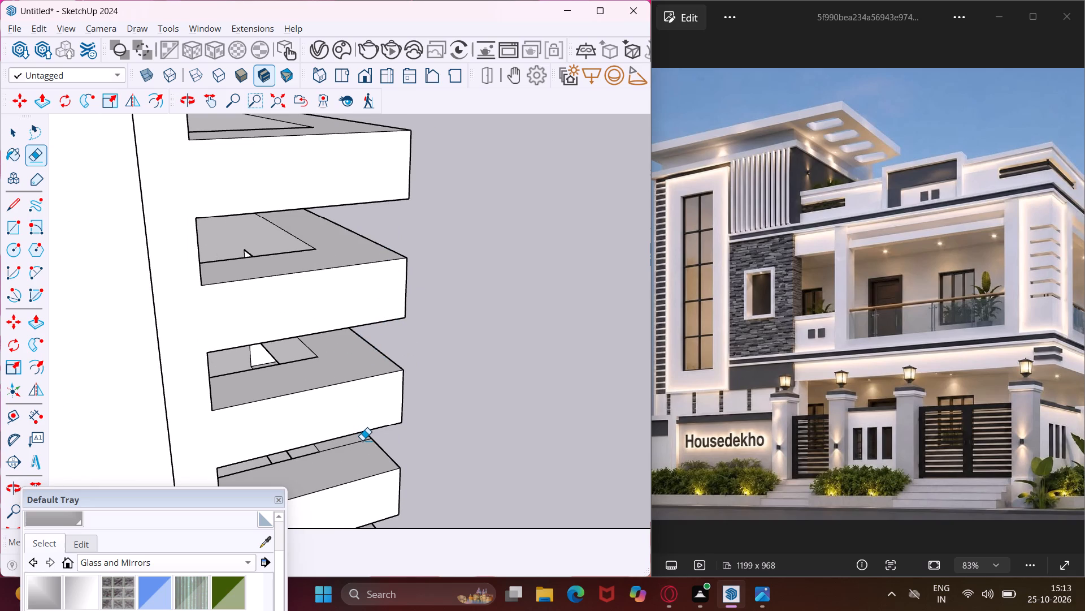
pyautogui.click(362, 440)
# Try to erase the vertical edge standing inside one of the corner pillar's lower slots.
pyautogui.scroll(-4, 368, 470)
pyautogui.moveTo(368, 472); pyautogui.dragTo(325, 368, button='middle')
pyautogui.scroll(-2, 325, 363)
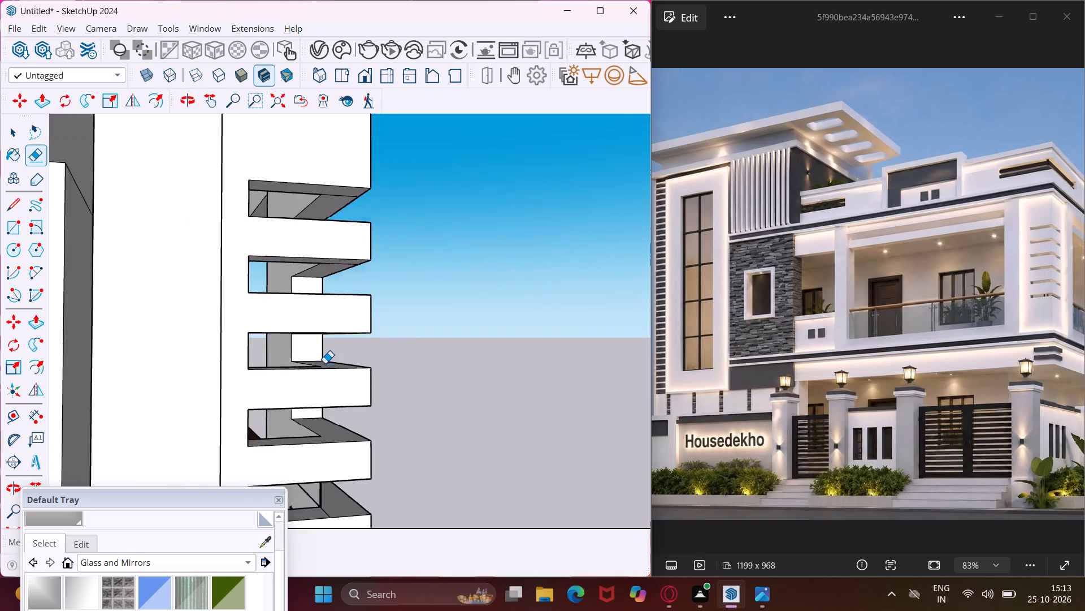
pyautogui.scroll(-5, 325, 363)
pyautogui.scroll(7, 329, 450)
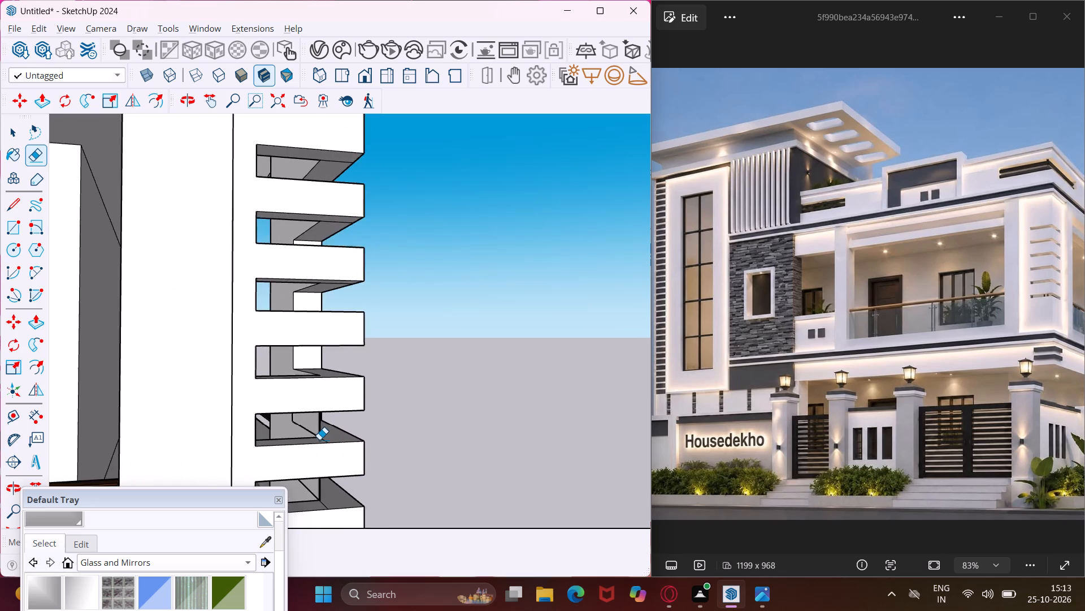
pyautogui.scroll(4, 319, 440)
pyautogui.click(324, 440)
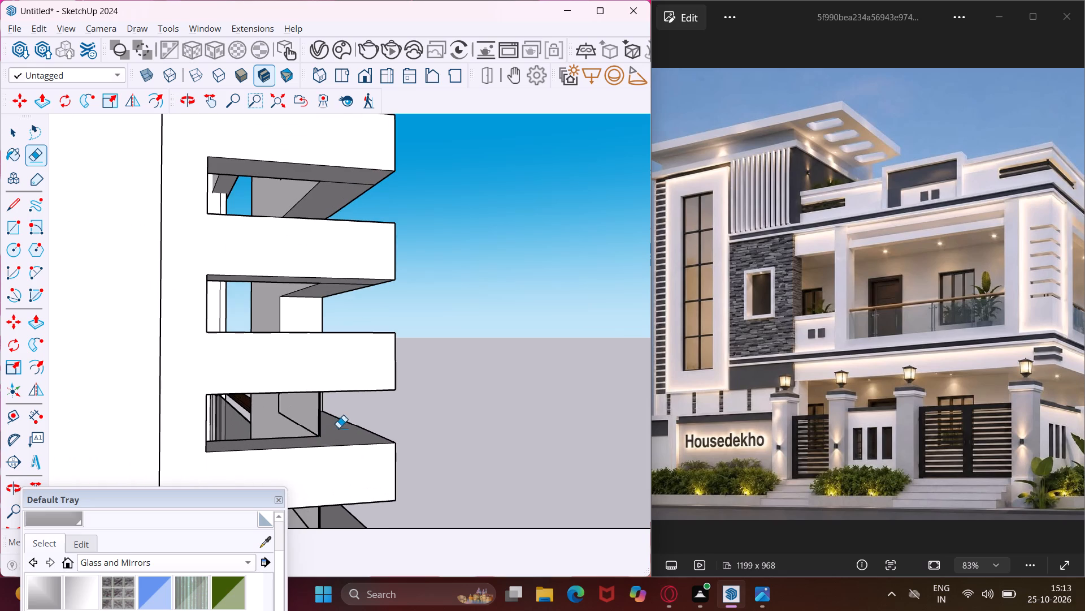
# Push/Pull the side face inside the corner pillar's lower slot flush with the adjacent vertical edge.
pyautogui.moveTo(338, 428); pyautogui.dragTo(346, 458, button='middle')
pyautogui.scroll(8, 320, 423)
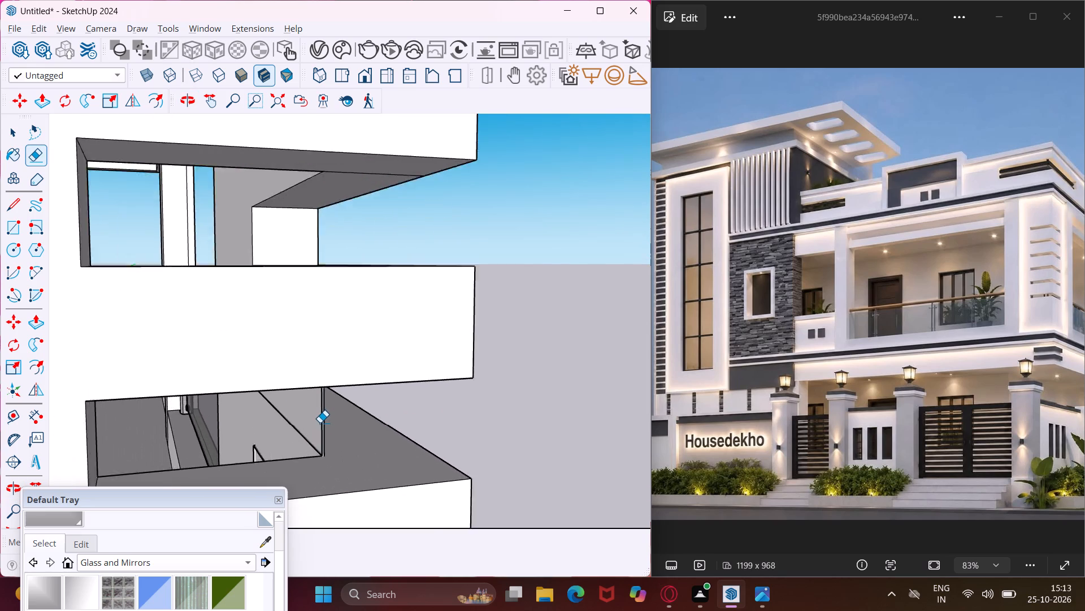
pyautogui.scroll(4, 320, 423)
pyautogui.moveTo(342, 424); pyautogui.dragTo(284, 402, button='middle')
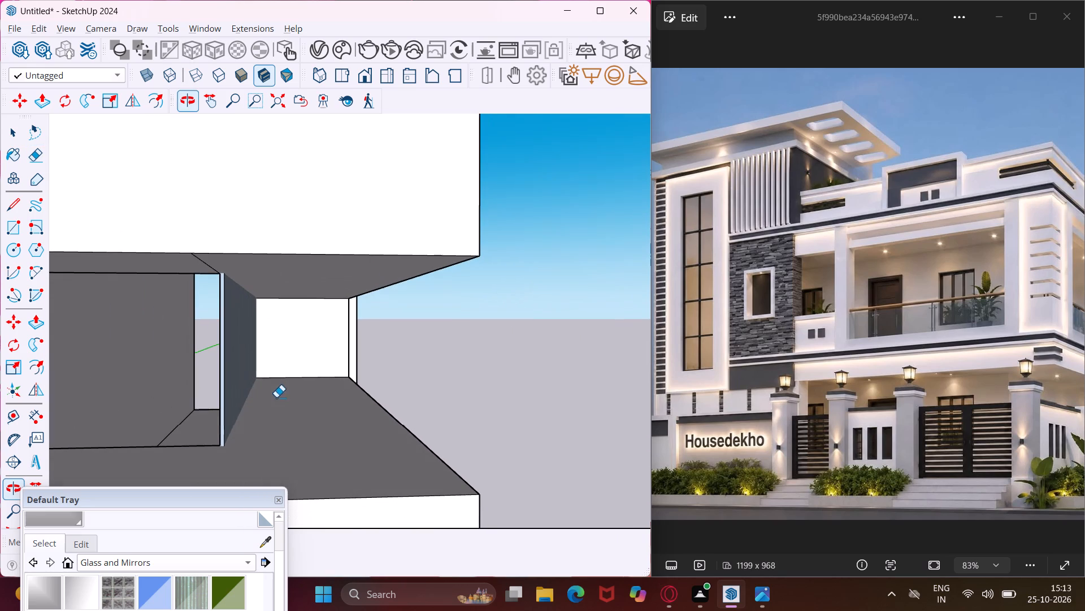
pyautogui.press('Escape')
pyautogui.press('space')
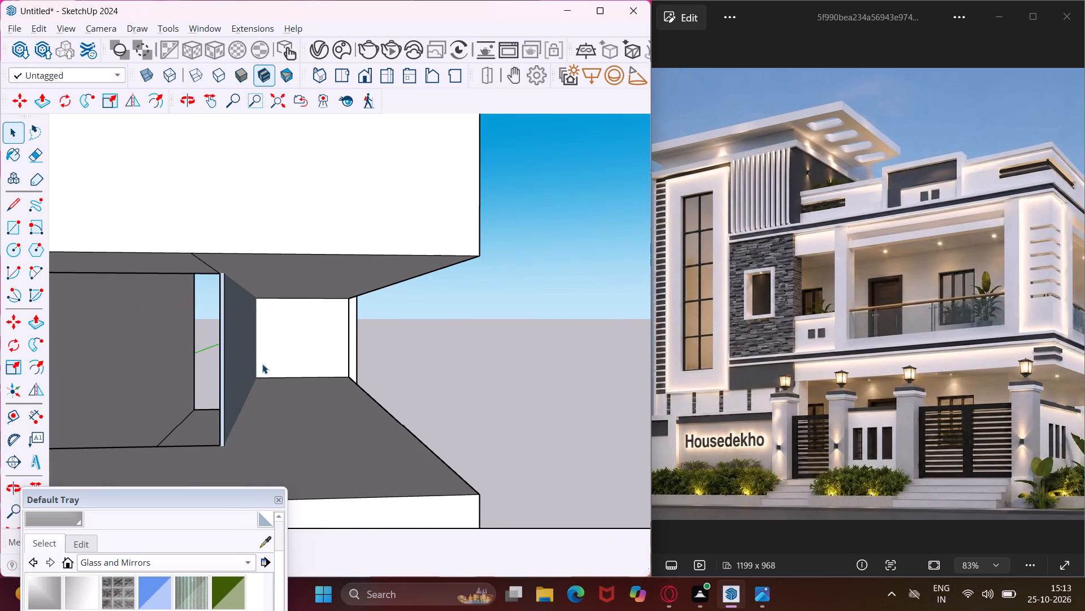
pyautogui.click(238, 352)
pyautogui.press('p')
pyautogui.click(237, 351)
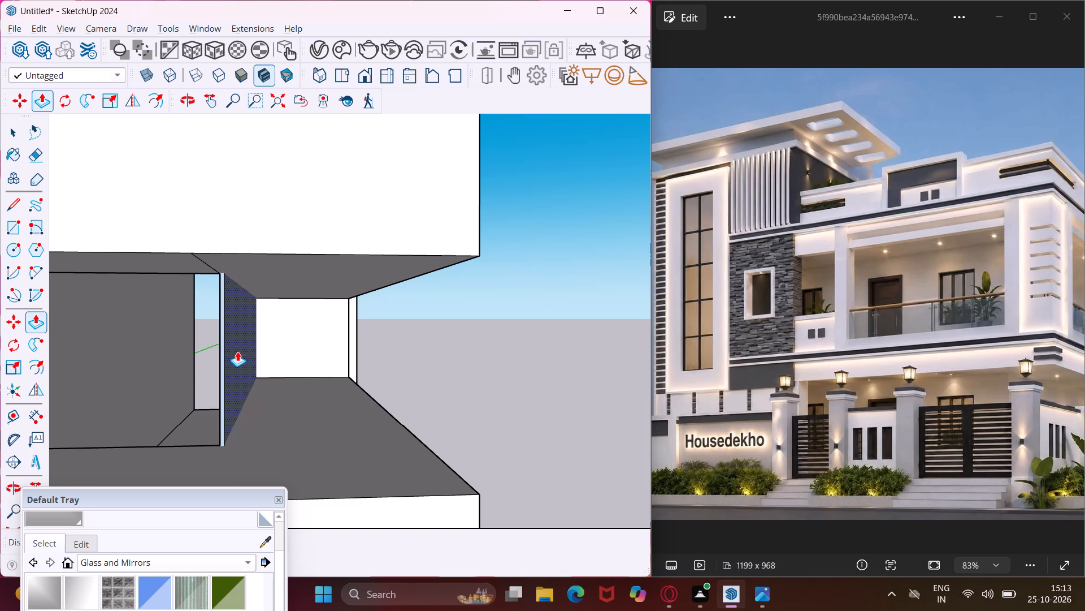
pyautogui.click(218, 355)
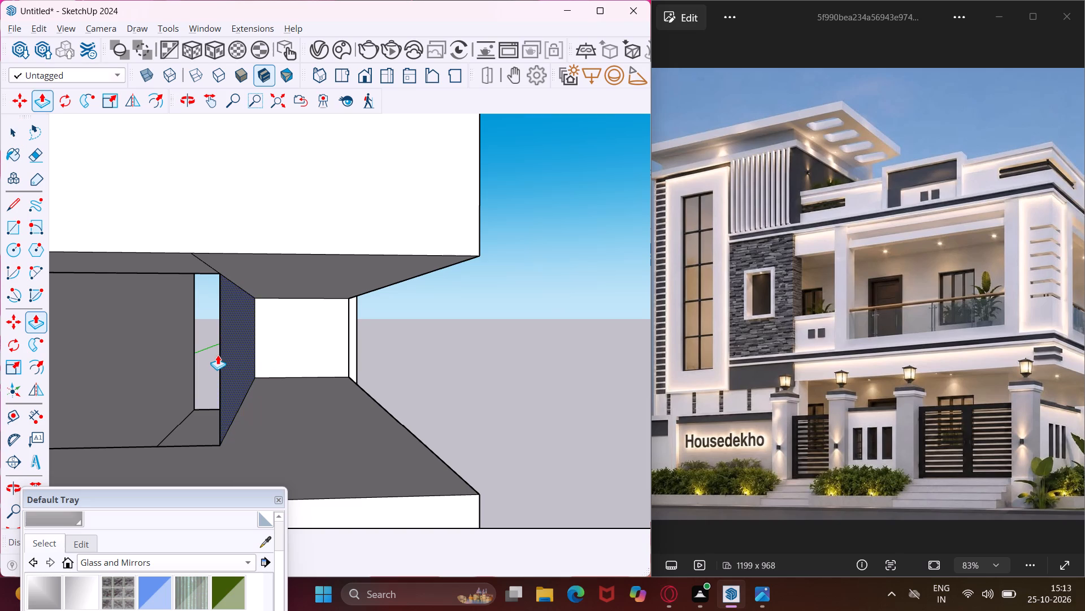
pyautogui.moveTo(218, 355); pyautogui.dragTo(263, 352, button='middle')
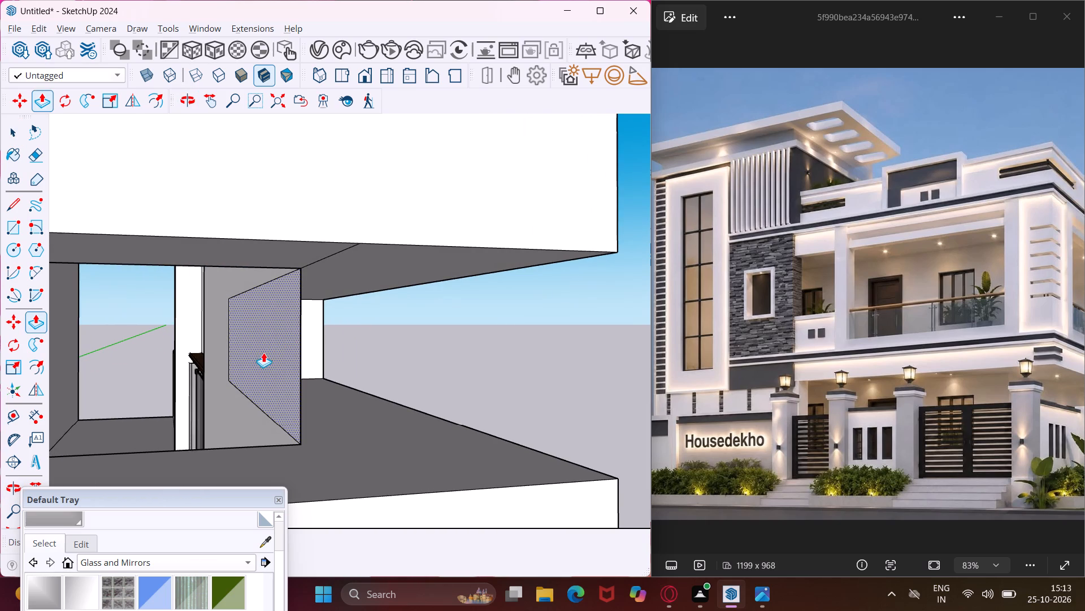
pyautogui.press('Escape')
pyautogui.press('space')
# Erase the vertical edge bounding the leftover partition face inside that slot, removing the face with it.
pyautogui.scroll(3, 307, 358)
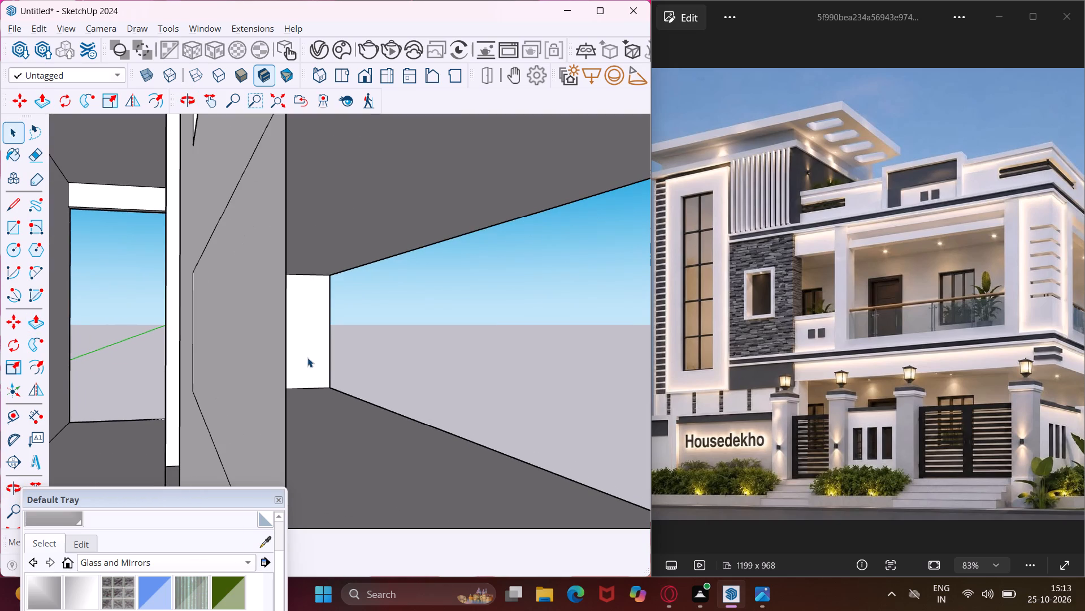
pyautogui.scroll(-1, 307, 358)
pyautogui.click(196, 334)
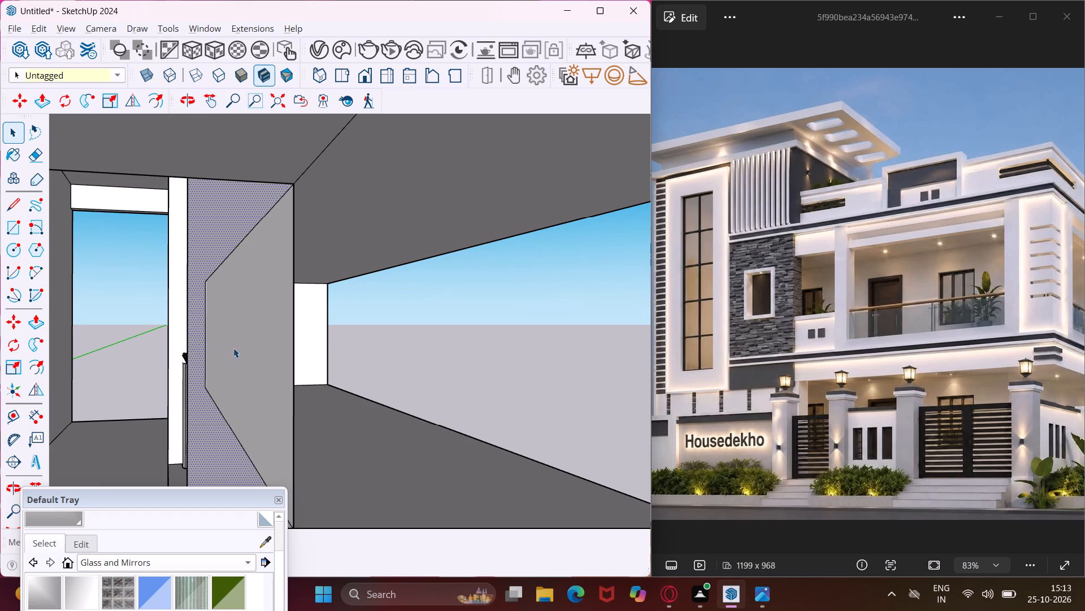
pyautogui.press('e')
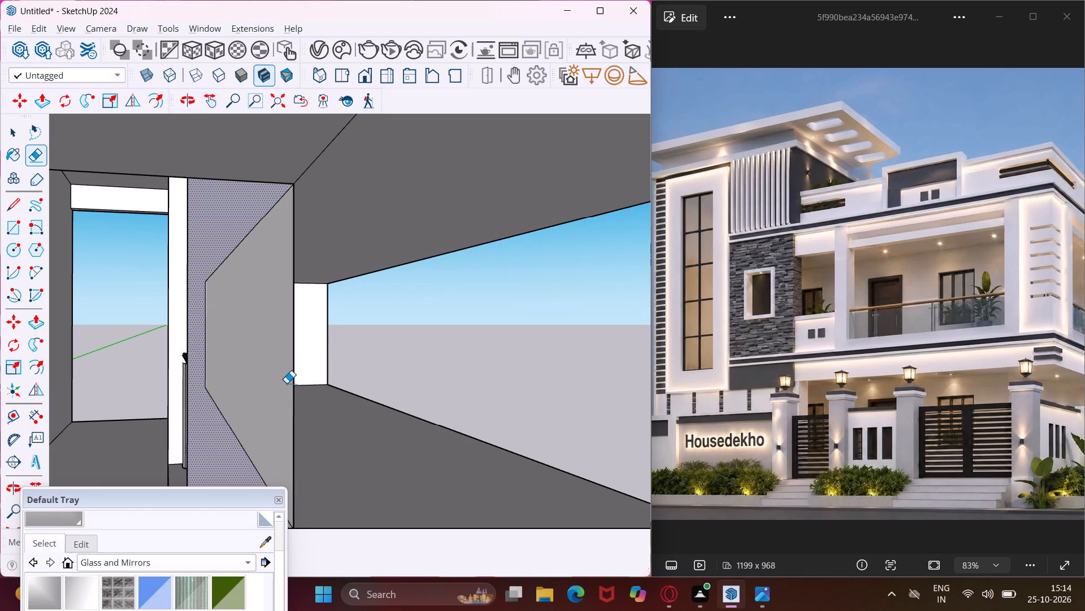
pyautogui.click(294, 393)
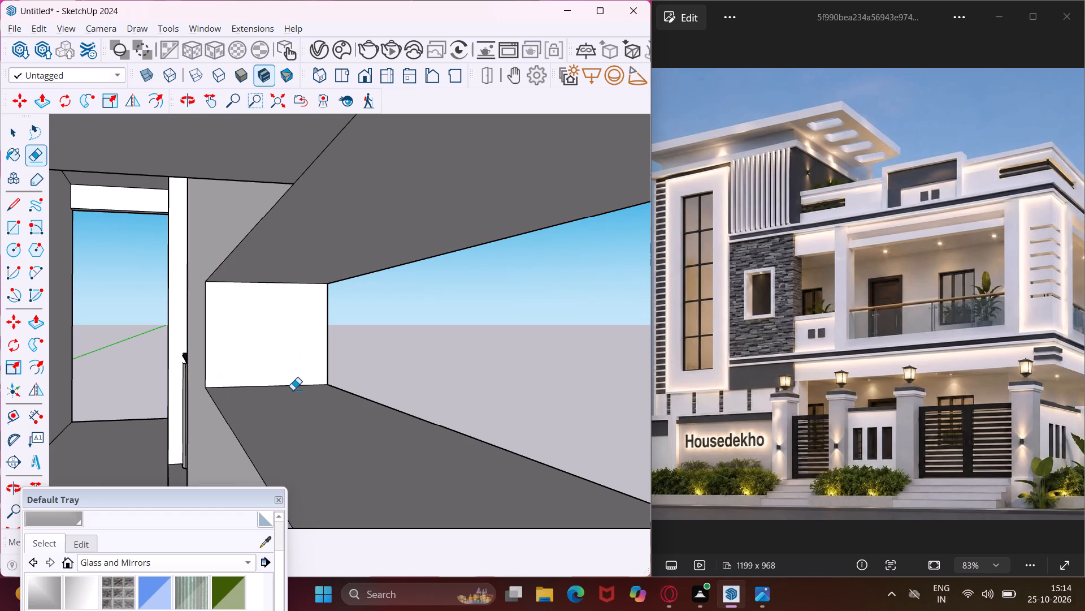
pyautogui.scroll(-5, 289, 387)
pyautogui.press('Escape')
pyautogui.press('space')
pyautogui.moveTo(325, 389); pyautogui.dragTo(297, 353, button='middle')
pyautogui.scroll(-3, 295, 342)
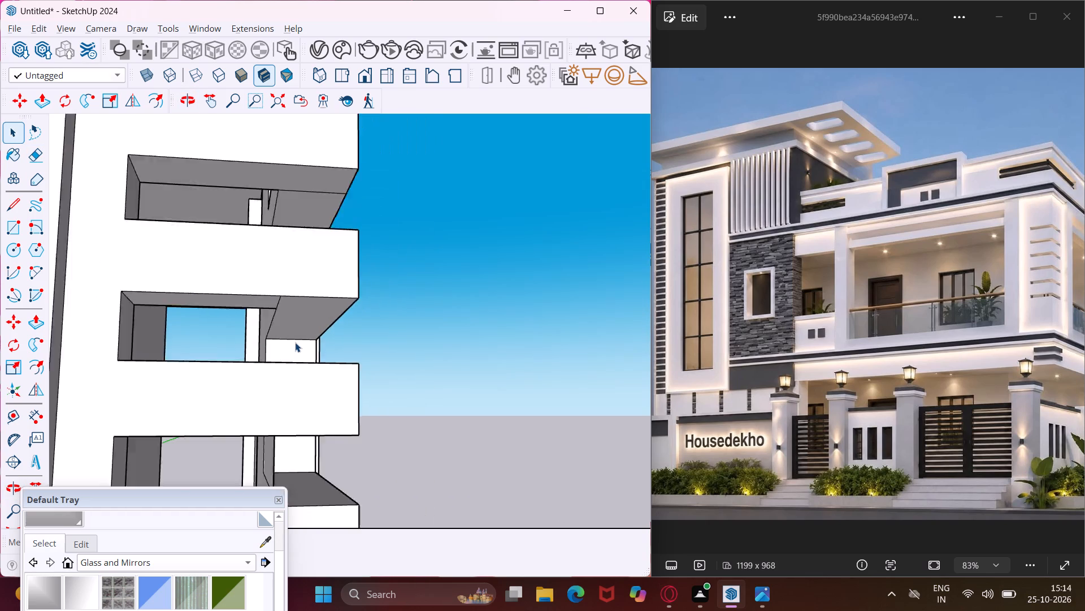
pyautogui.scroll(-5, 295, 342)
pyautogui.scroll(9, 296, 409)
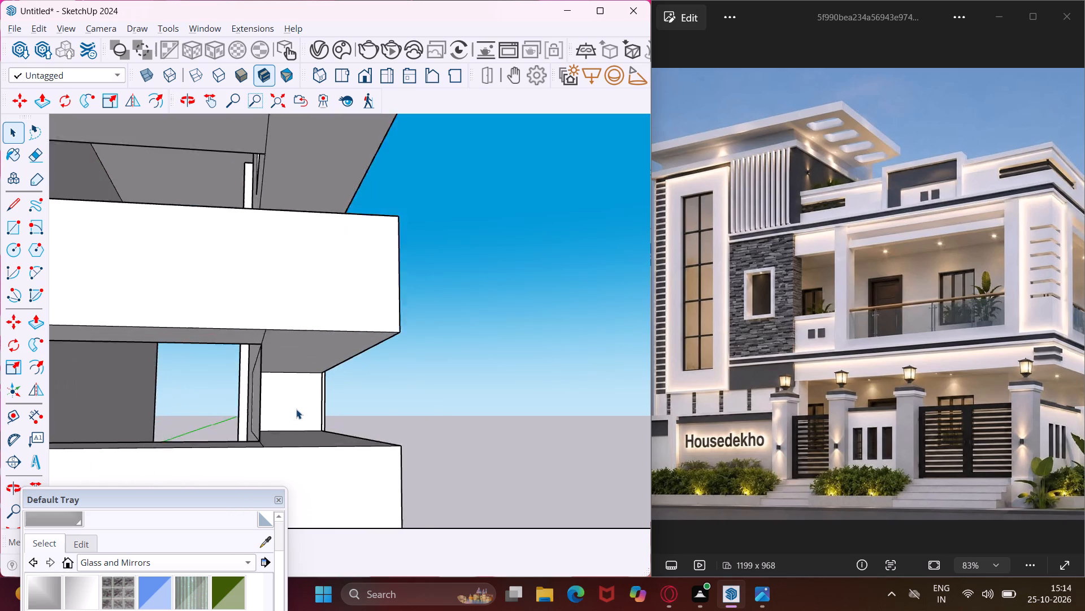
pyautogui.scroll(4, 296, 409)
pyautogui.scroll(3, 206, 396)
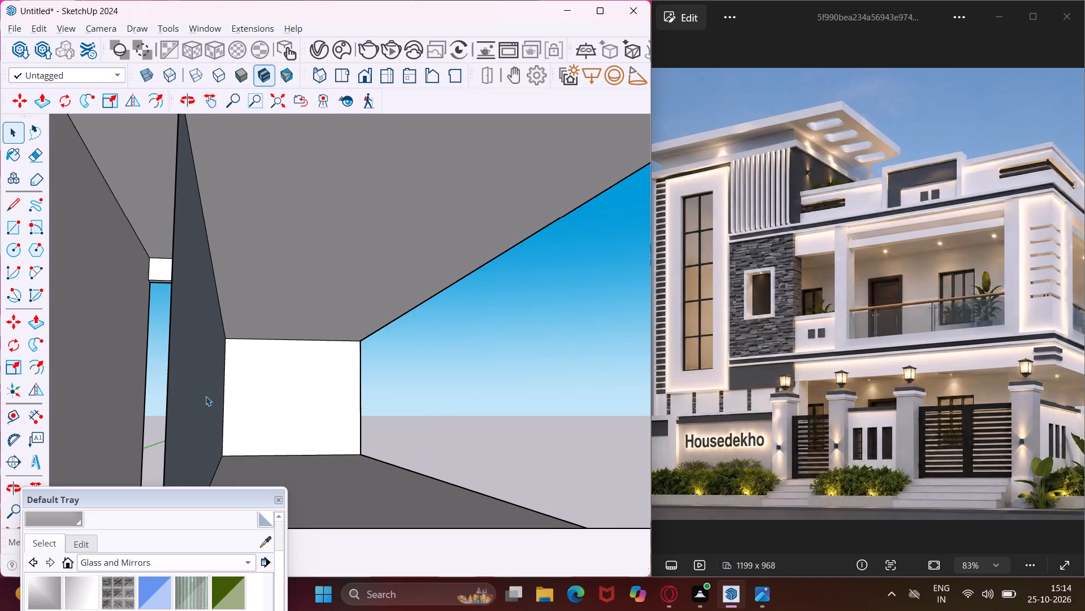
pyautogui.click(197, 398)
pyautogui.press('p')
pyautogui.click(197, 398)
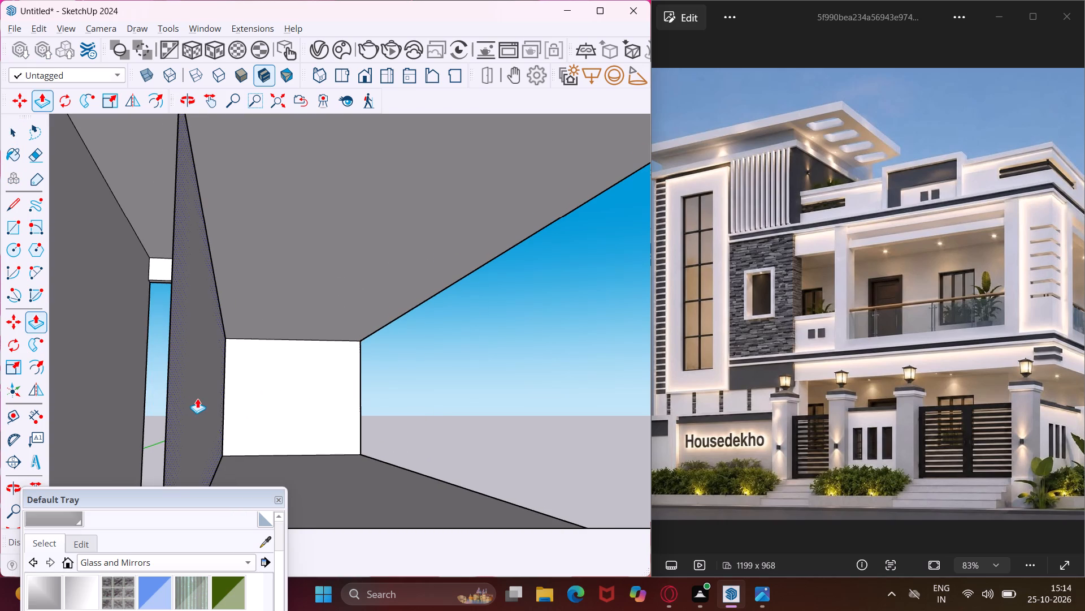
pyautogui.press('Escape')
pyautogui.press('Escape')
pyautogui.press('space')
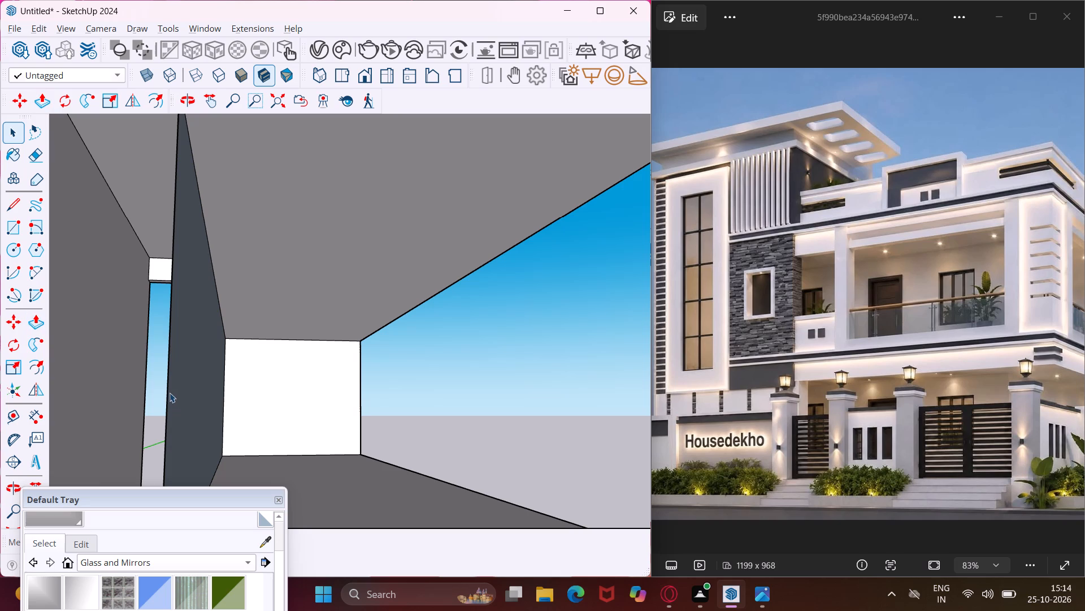
# Erase the vertical edge of the leftover partition face in the neighbouring slot of the corner pillar, removing the face.
pyautogui.press('e')
pyautogui.click(167, 385)
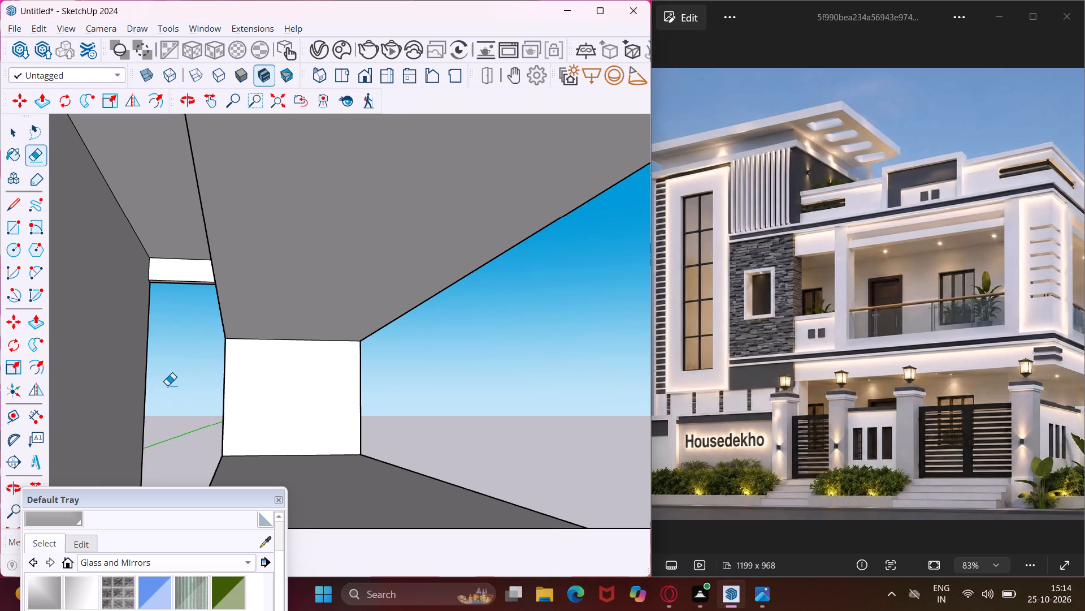
pyautogui.moveTo(167, 385); pyautogui.dragTo(158, 388, button='middle')
pyautogui.scroll(-5, 153, 376)
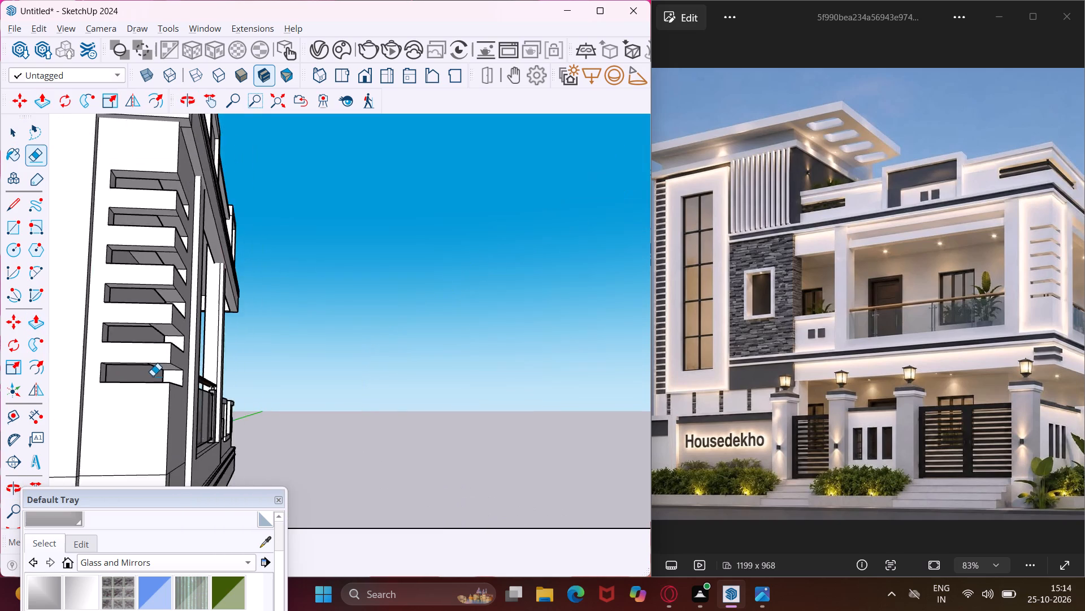
pyautogui.scroll(-2, 153, 376)
pyautogui.press('Escape')
pyautogui.press('space')
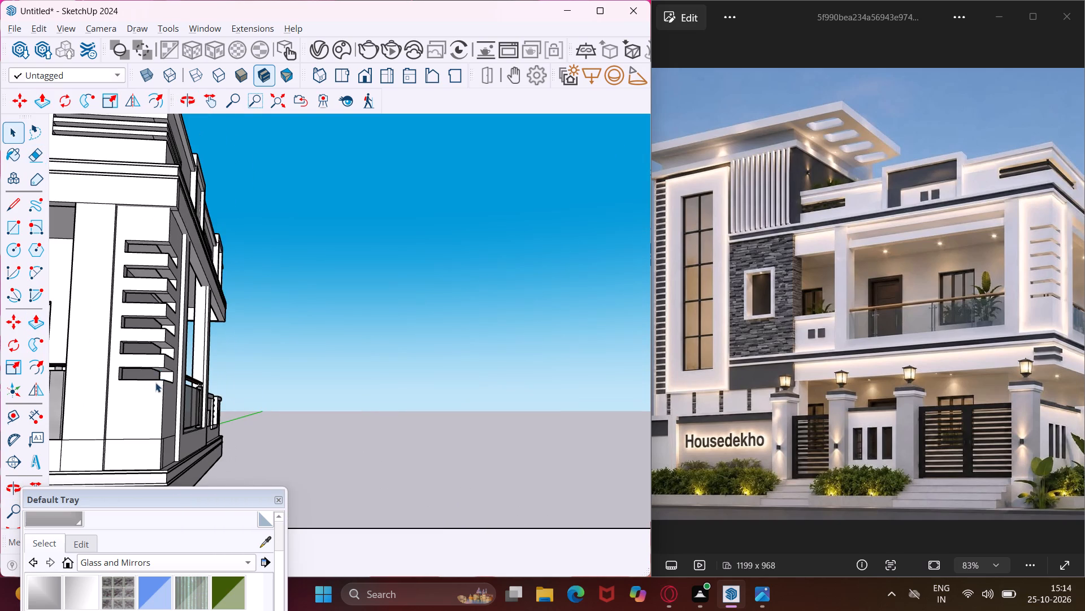
# Erase the seam line on the floor surface inside the corner pillar's lowest slot.
pyautogui.moveTo(155, 382); pyautogui.dragTo(183, 464, button='middle')
pyautogui.scroll(11, 173, 438)
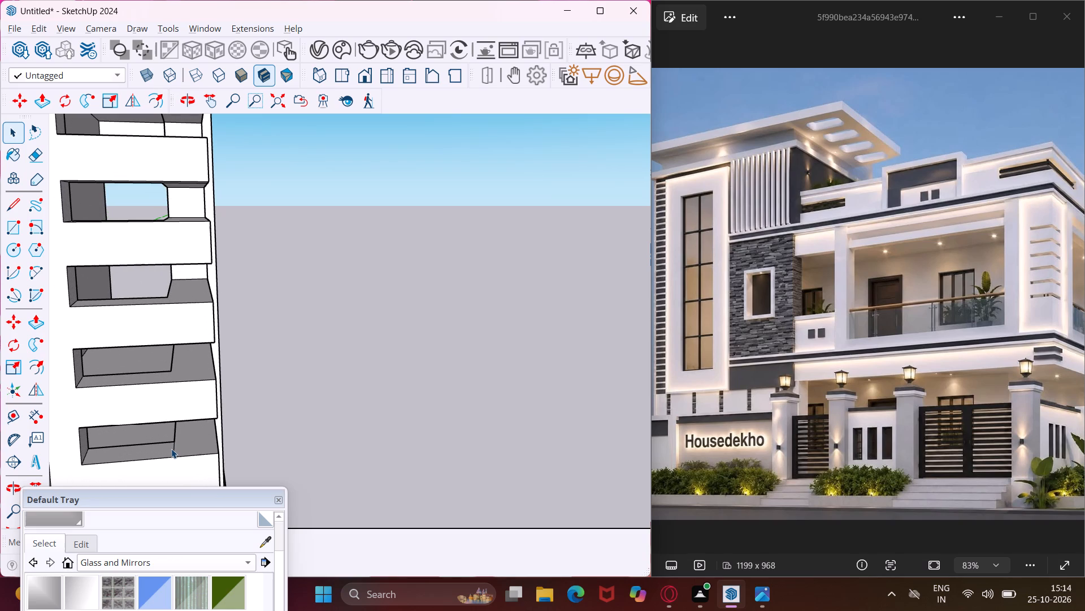
pyautogui.press('e')
pyautogui.click(171, 450)
pyautogui.moveTo(176, 450); pyautogui.dragTo(165, 451)
# Erase the seam lines across the undersides of the ledges in the corner pillar's middle slots.
pyautogui.scroll(-3, 163, 451)
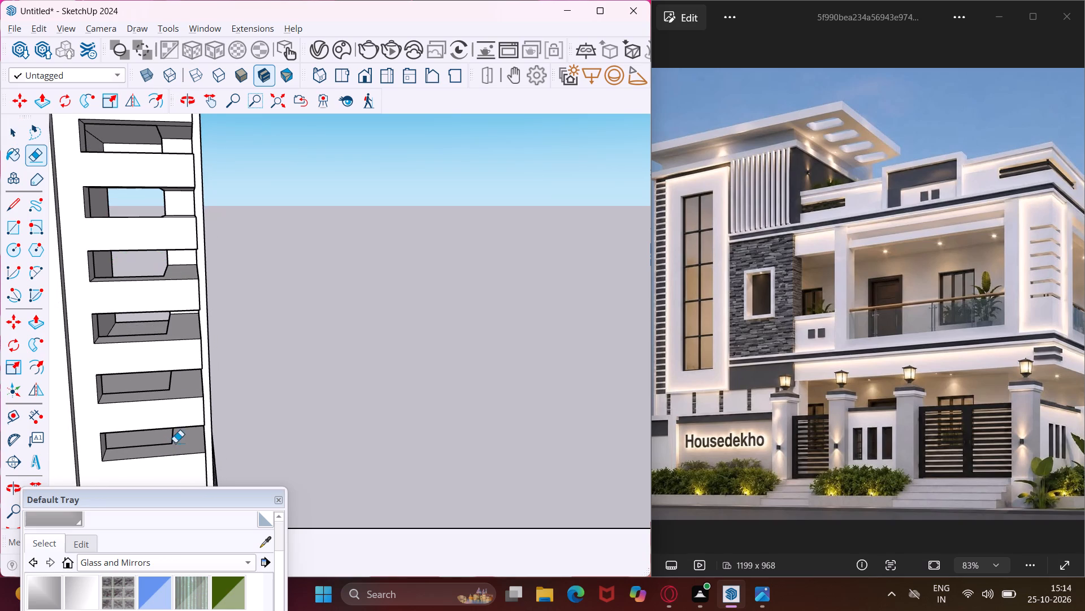
pyautogui.scroll(7, 180, 130)
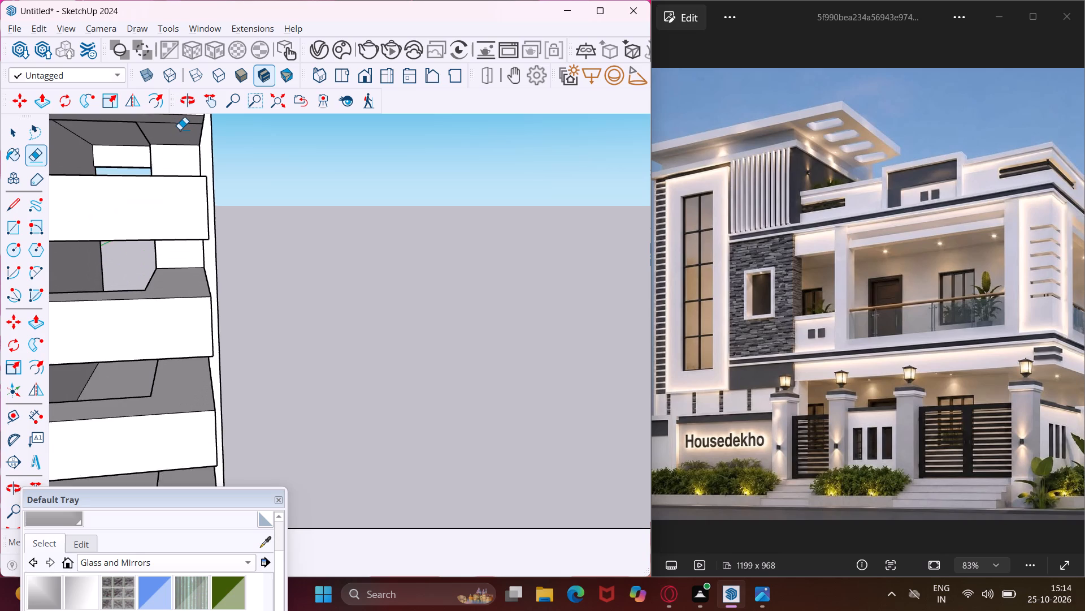
pyautogui.click(180, 125)
pyautogui.click(183, 125)
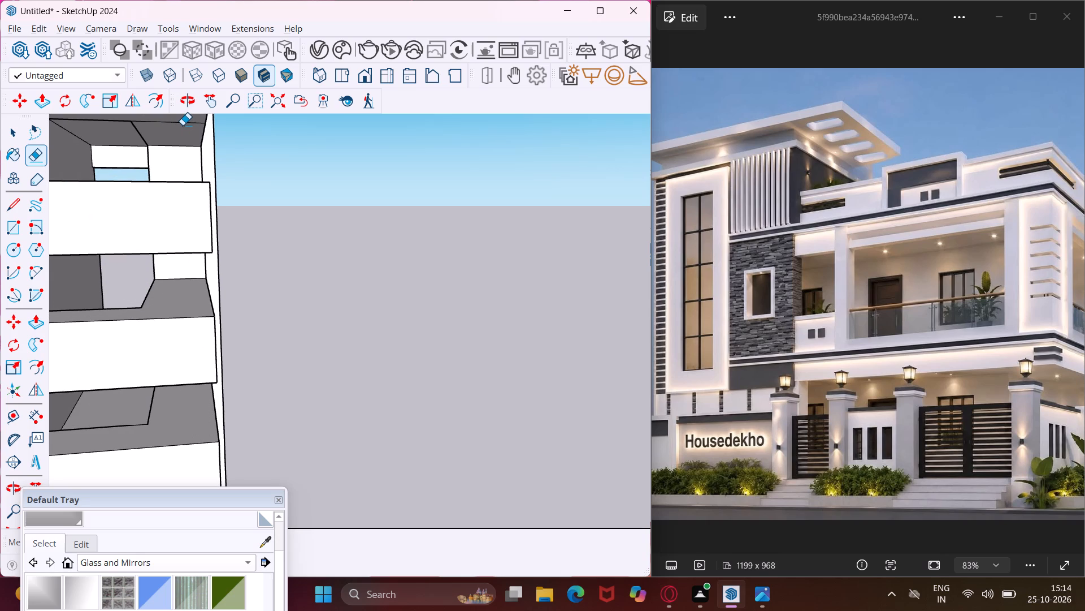
pyautogui.scroll(3, 183, 125)
pyautogui.click(184, 119)
pyautogui.moveTo(188, 121); pyautogui.dragTo(188, 133)
pyautogui.scroll(-4, 175, 143)
pyautogui.moveTo(168, 312); pyautogui.dragTo(175, 218, button='middle')
pyautogui.scroll(4, 184, 197)
pyautogui.click(186, 207)
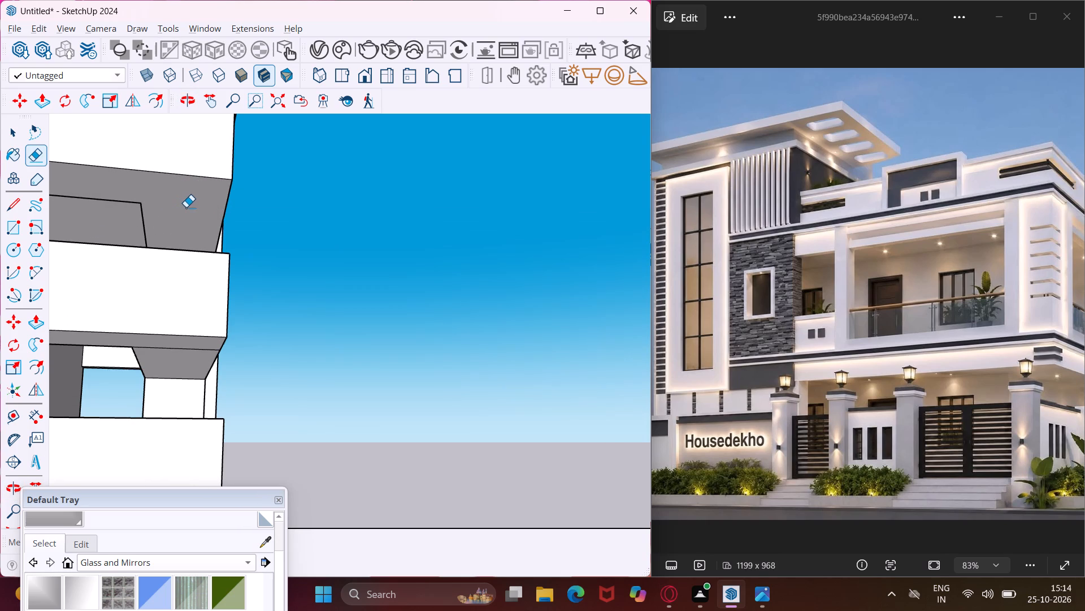
pyautogui.moveTo(186, 207); pyautogui.dragTo(219, 186, button='middle')
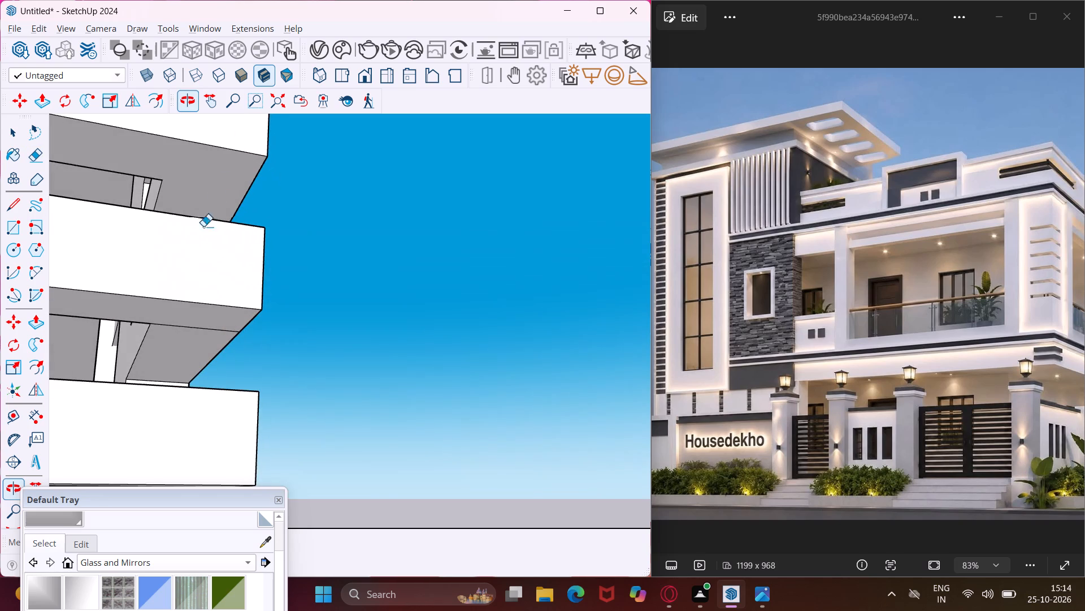
pyautogui.click(205, 328)
# Erase the remaining seam lines on the ledge undersides in the corner pillar's other slots.
pyautogui.scroll(-5, 205, 332)
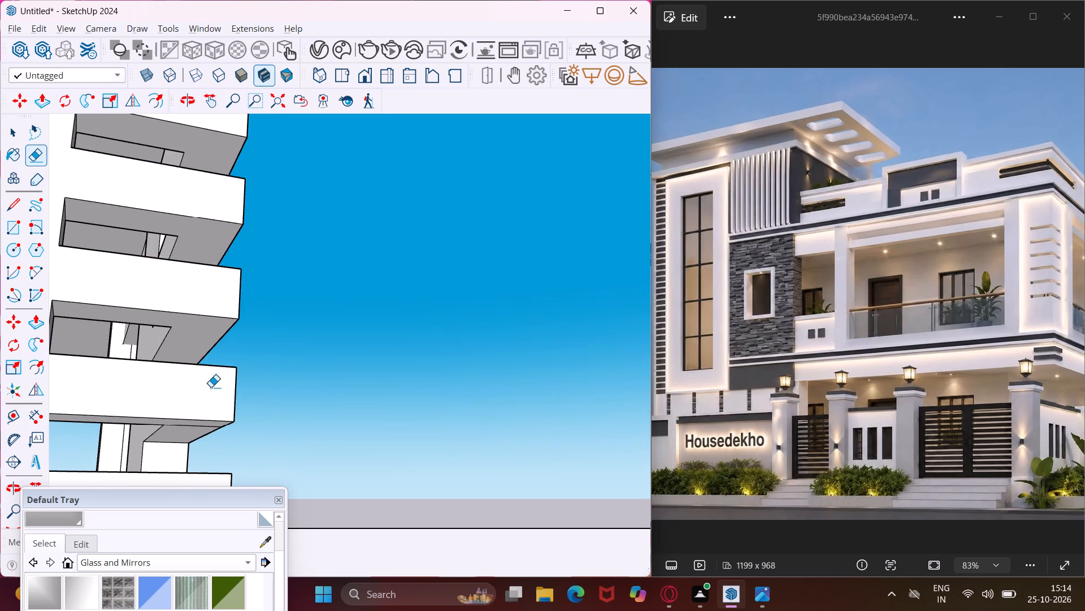
pyautogui.moveTo(212, 395); pyautogui.dragTo(205, 327, button='middle')
pyautogui.scroll(4, 193, 382)
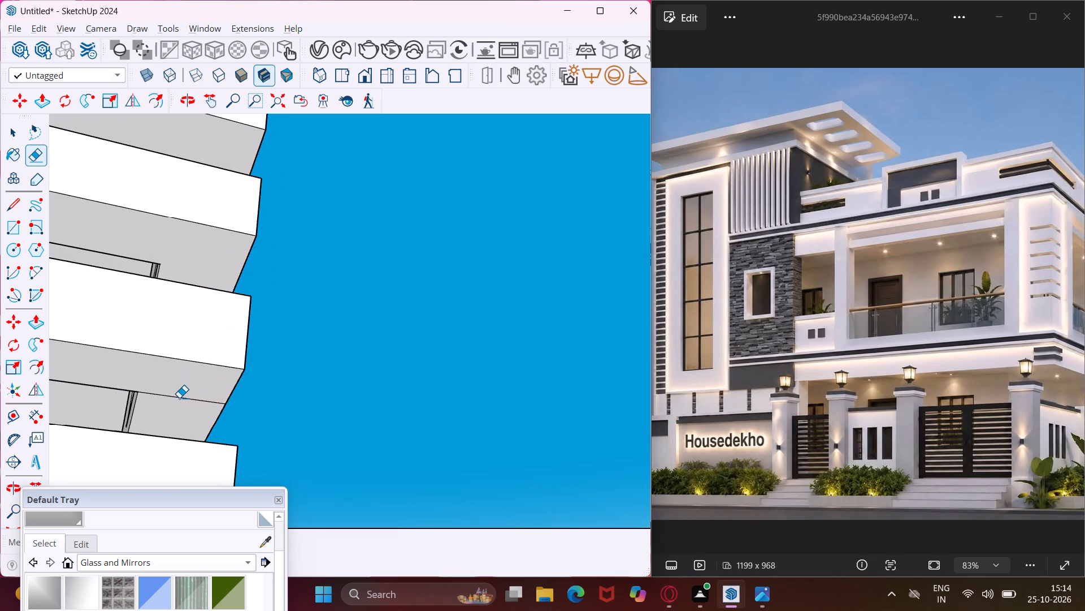
pyautogui.click(179, 398)
pyautogui.scroll(-8, 184, 362)
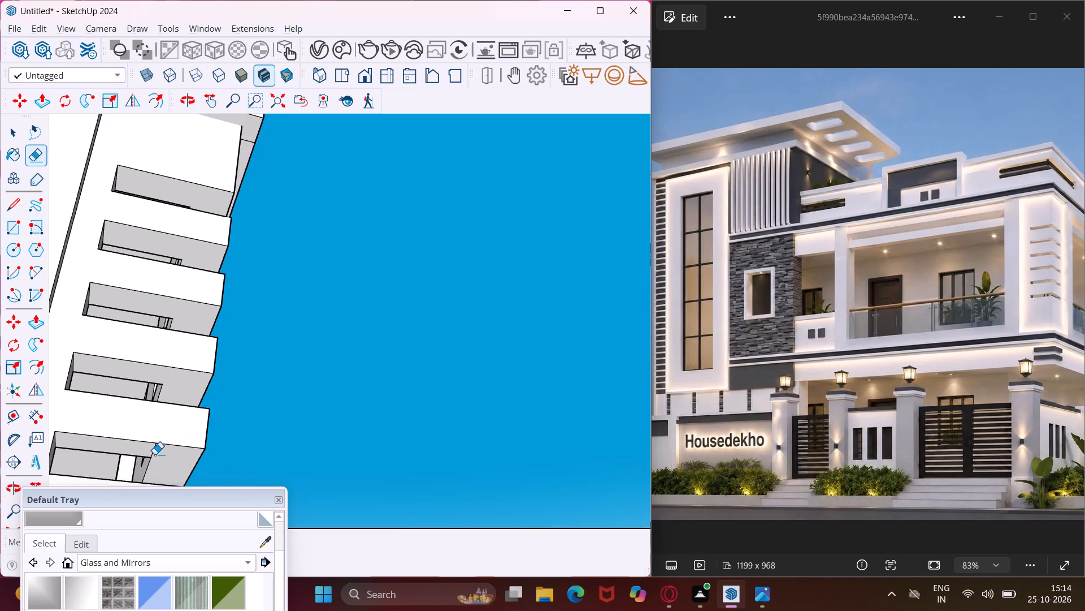
pyautogui.scroll(7, 153, 453)
pyautogui.moveTo(151, 450); pyautogui.dragTo(158, 449)
pyautogui.scroll(-5, 173, 438)
# Erase the leftover vertical line on the side face of the pillar at the front balcony opening.
pyautogui.moveTo(242, 388); pyautogui.dragTo(181, 479, button='middle')
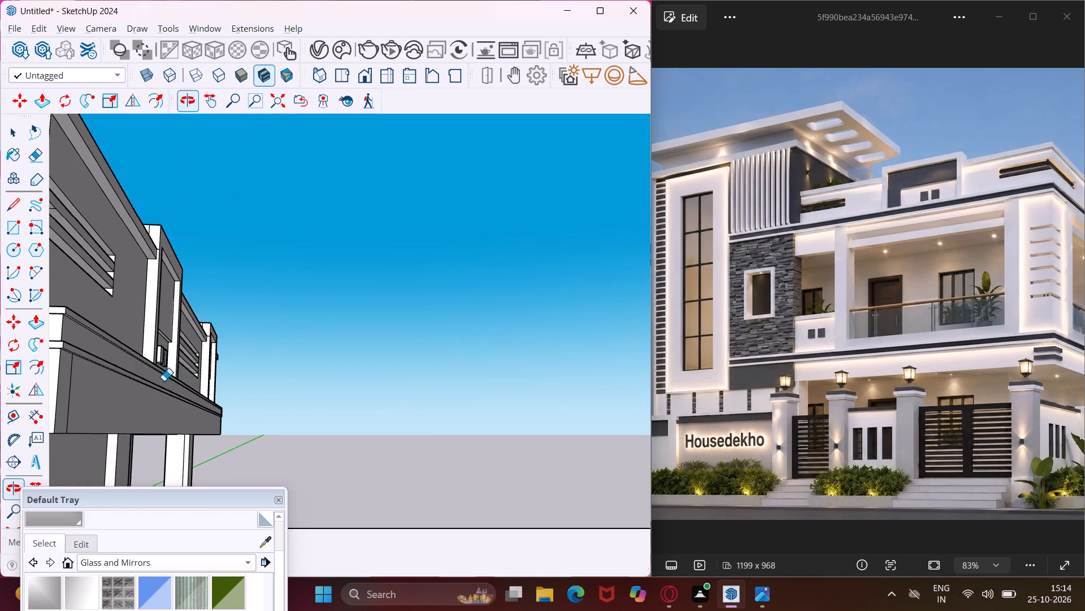
pyautogui.scroll(-14, 161, 377)
pyautogui.scroll(5, 160, 454)
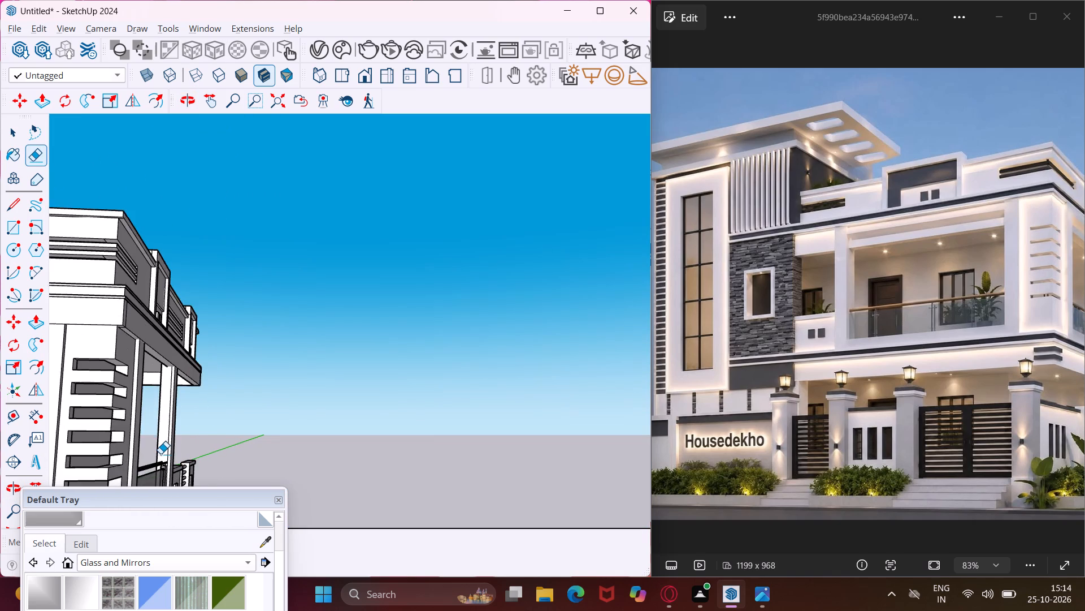
pyautogui.scroll(11, 160, 454)
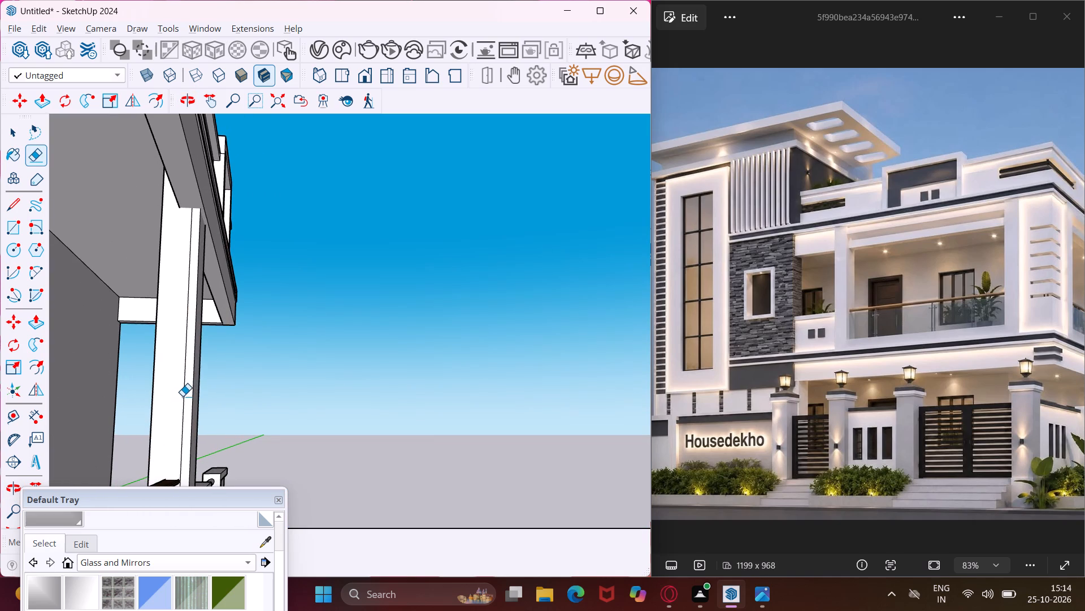
pyautogui.click(183, 396)
# Examine the whole front facade, the corner pillar's slots and the balcony opening for remaining stray edges.
pyautogui.scroll(-5, 177, 369)
pyautogui.moveTo(205, 335); pyautogui.dragTo(101, 342, button='middle')
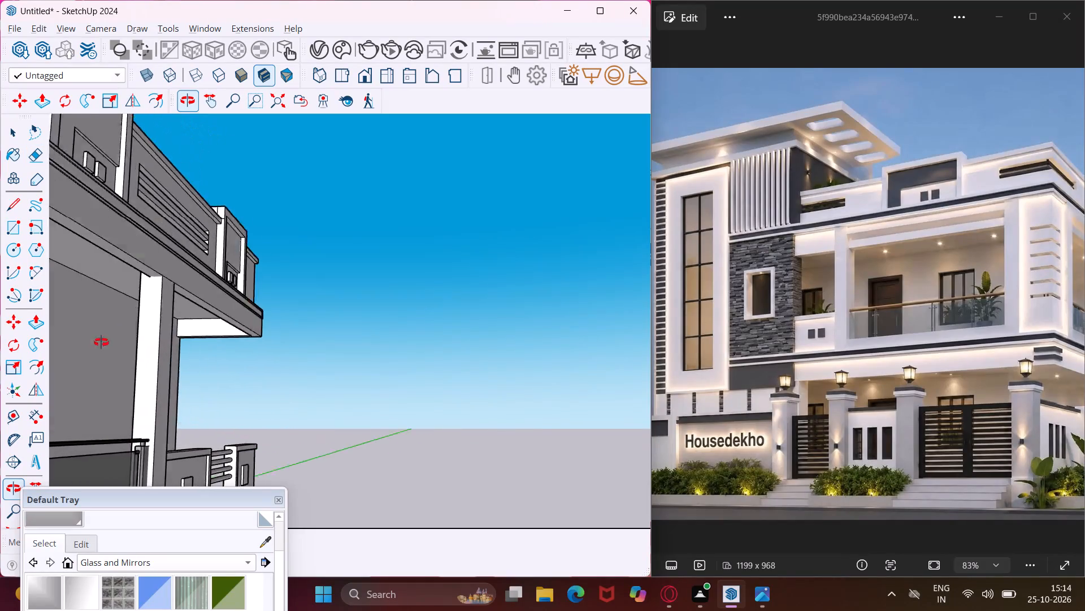
pyautogui.moveTo(101, 342); pyautogui.dragTo(0, 408, button='middle')
pyautogui.scroll(-13, 145, 355)
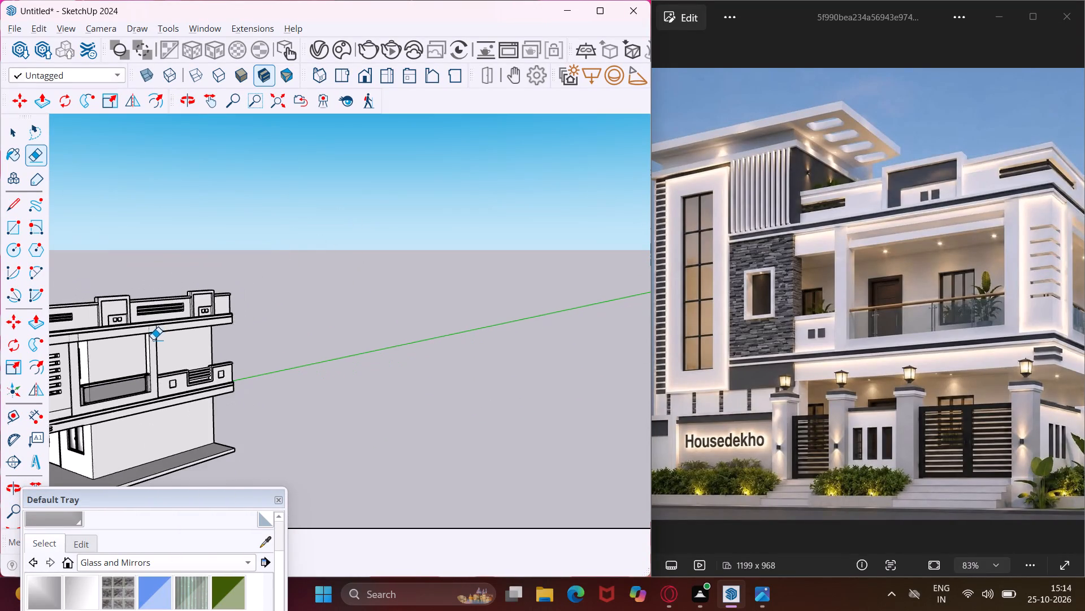
pyautogui.scroll(-1, 153, 339)
pyautogui.moveTo(159, 347); pyautogui.dragTo(21, 398, button='middle')
pyautogui.scroll(4, 104, 325)
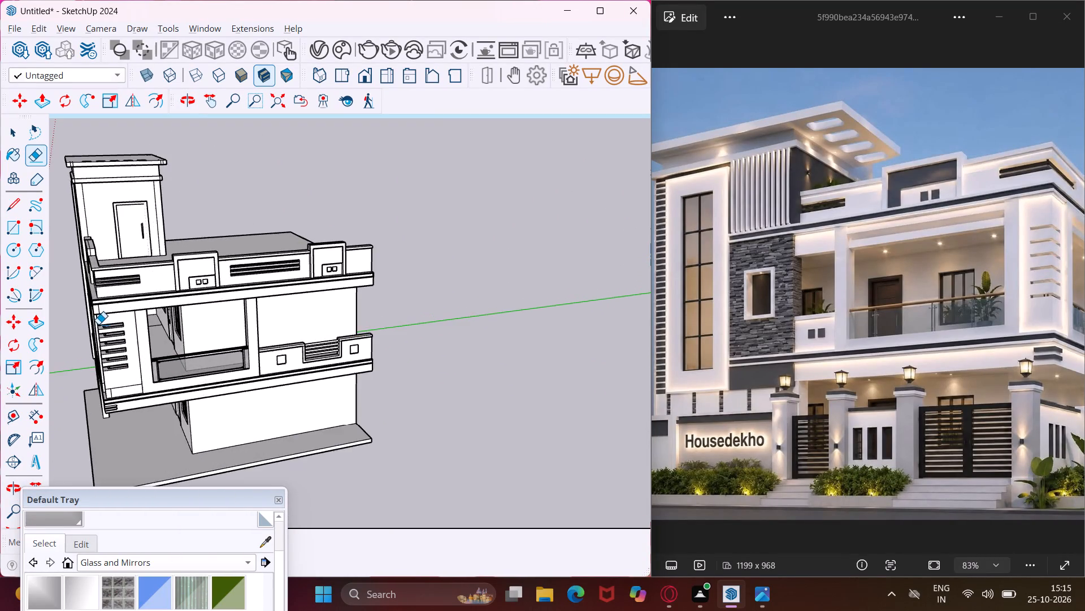
pyautogui.scroll(12, 98, 324)
pyautogui.moveTo(231, 318); pyautogui.dragTo(76, 335, button='middle')
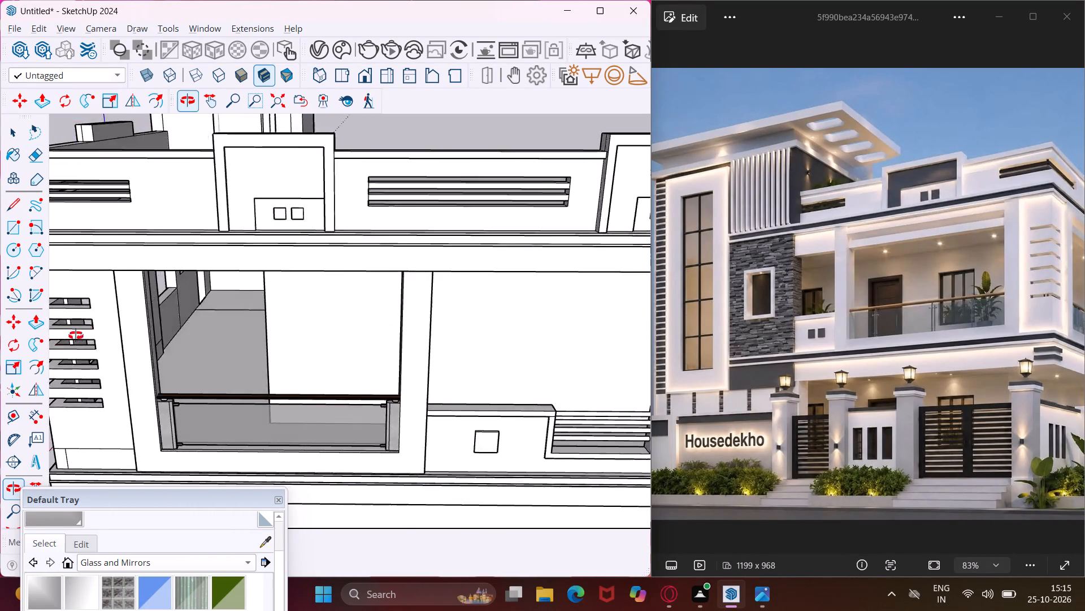
# Erase the leftover edge line on the pillar beside the side balcony opening.
pyautogui.moveTo(76, 335); pyautogui.dragTo(37, 345, button='middle')
pyautogui.scroll(11, 115, 325)
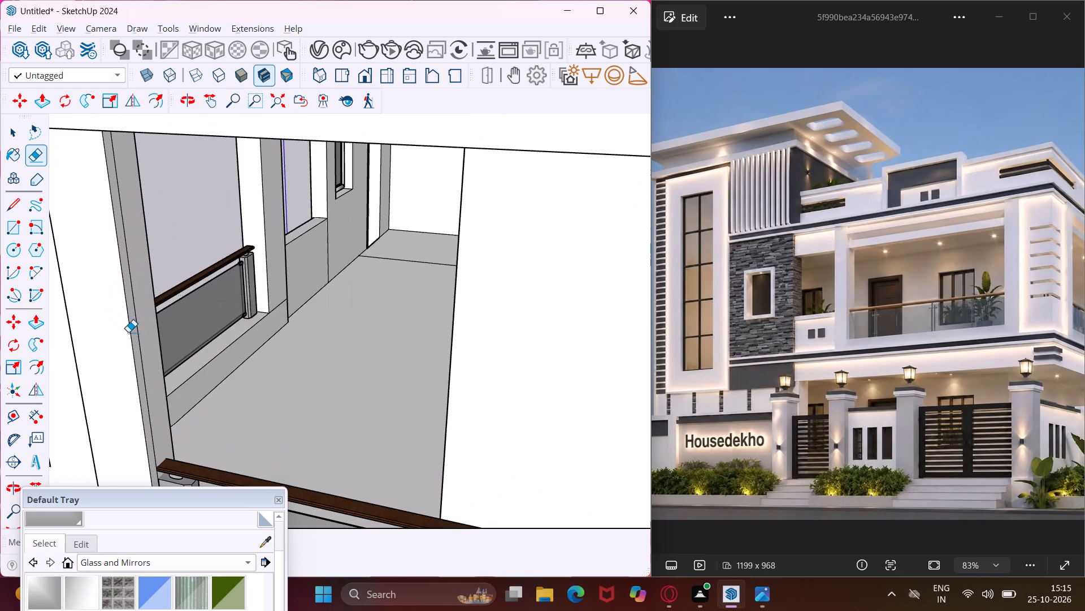
pyautogui.click(138, 342)
pyautogui.scroll(-10, 144, 321)
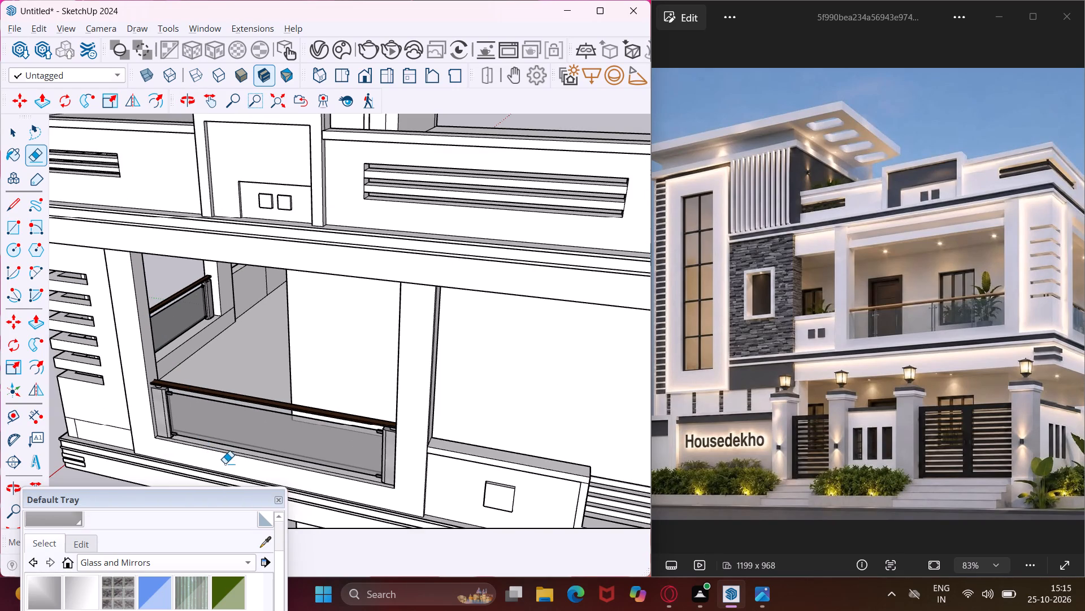
pyautogui.press('Escape')
pyautogui.press('space')
# Examine the whole house from the front, the corner and above against the reference image.
pyautogui.moveTo(227, 460); pyautogui.dragTo(628, 384, button='middle')
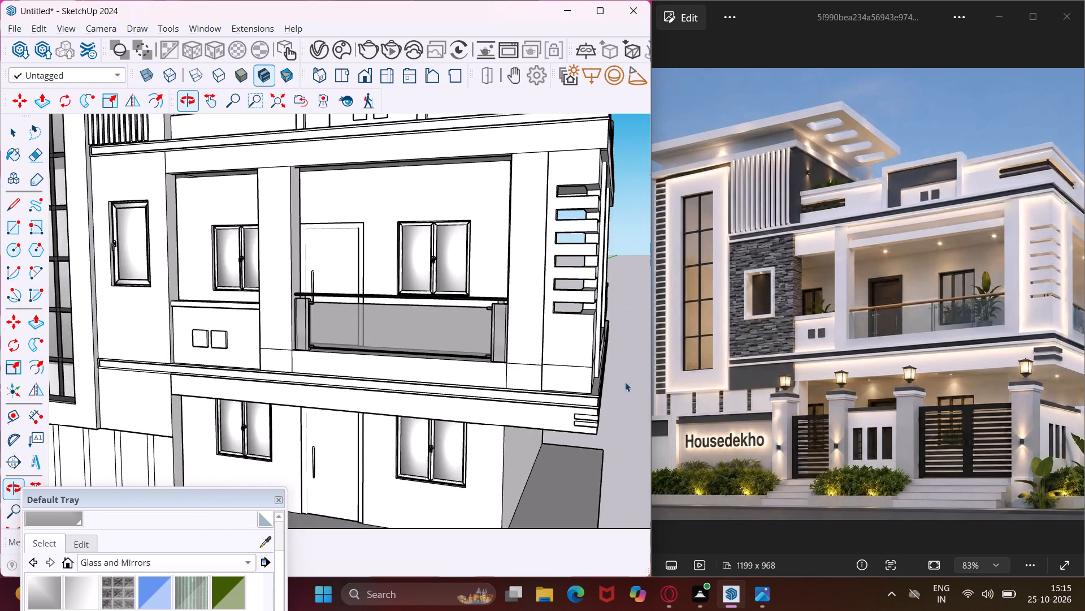
pyautogui.scroll(-10, 332, 321)
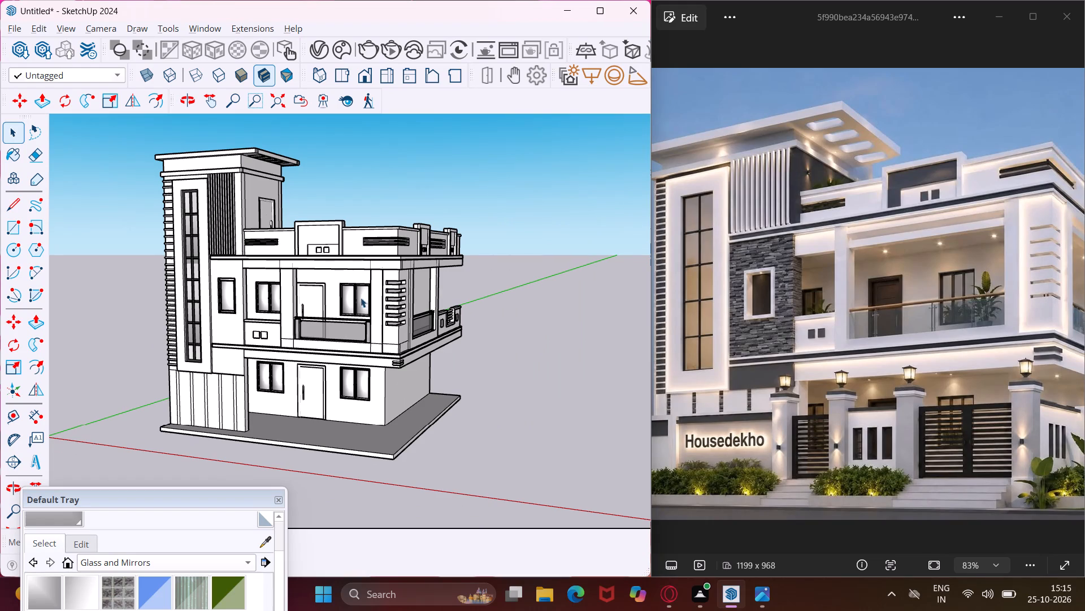
pyautogui.moveTo(277, 214); pyautogui.dragTo(288, 265, button='middle')
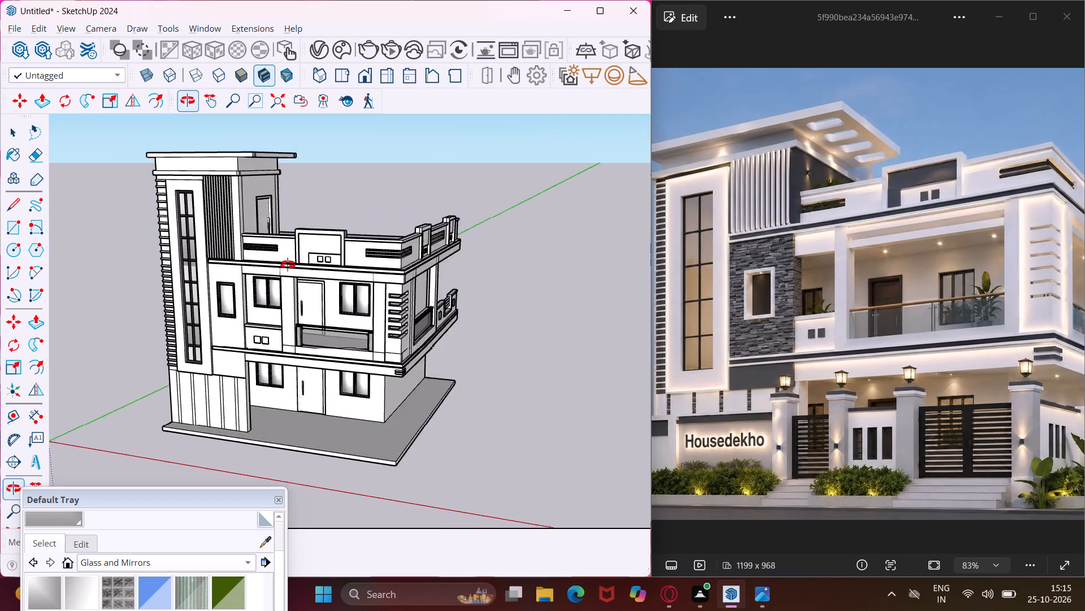
pyautogui.moveTo(288, 265); pyautogui.dragTo(338, 312, button='middle')
pyautogui.scroll(3, 245, 249)
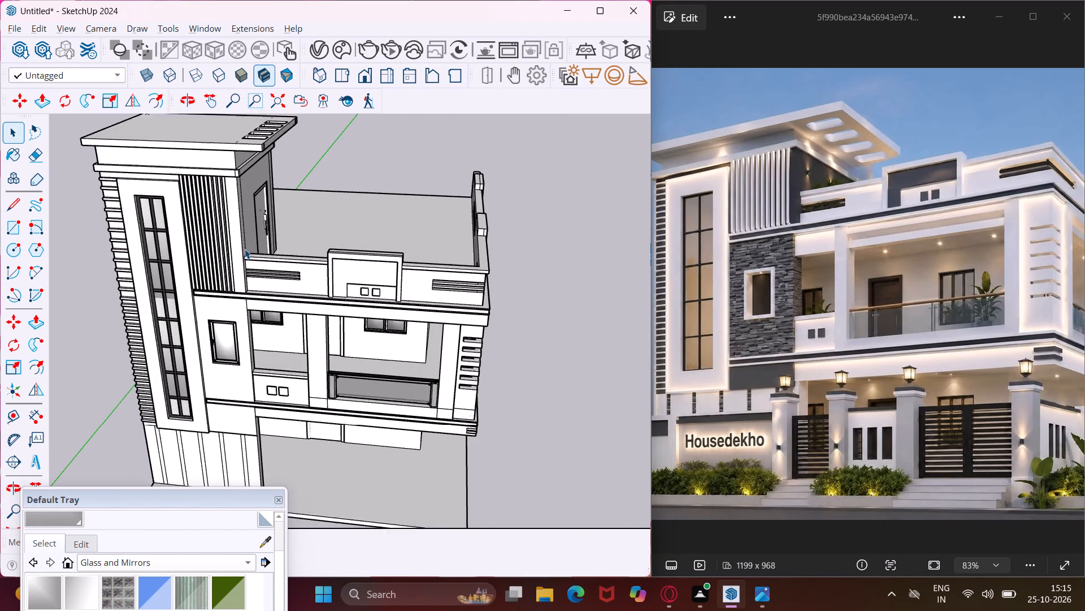
pyautogui.scroll(4, 245, 249)
pyautogui.scroll(-9, 245, 249)
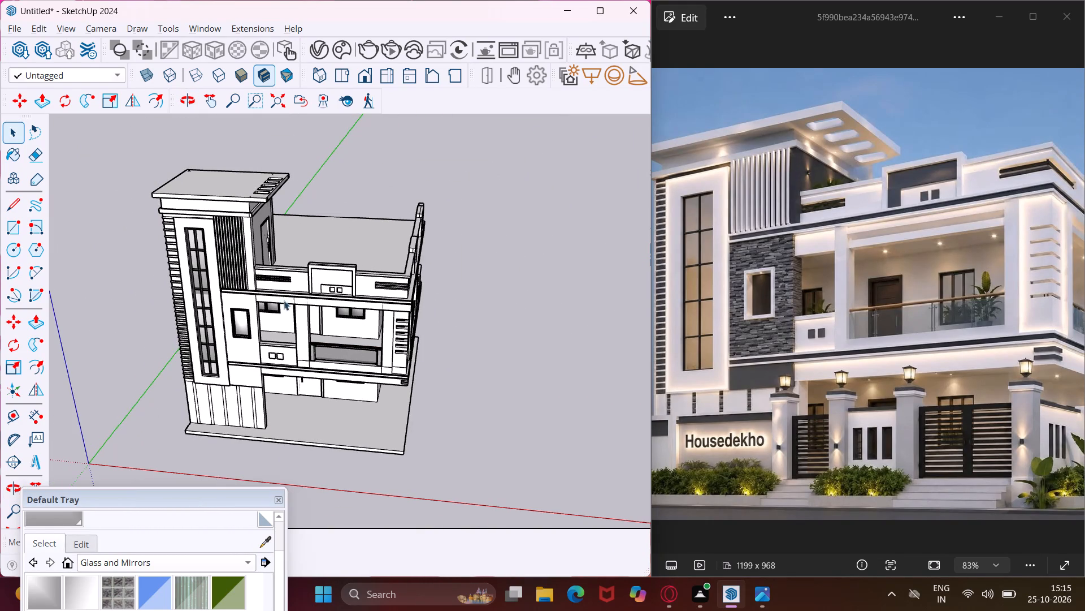
pyautogui.moveTo(313, 418); pyautogui.dragTo(359, 305, button='middle')
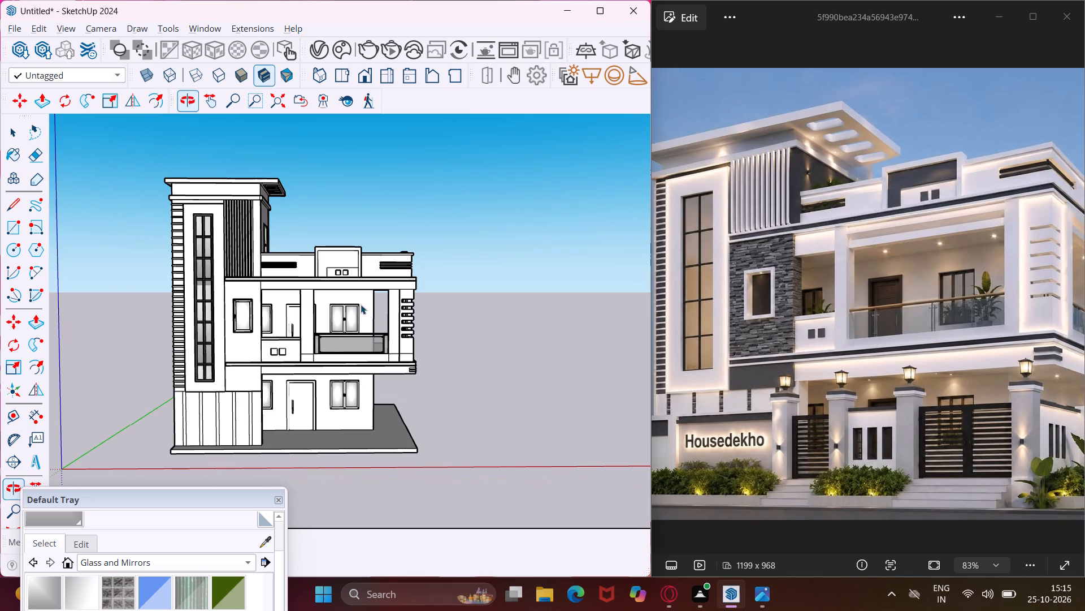
# Extend the base slab outward by 2' from its side face beside the house with Push/Pull.
pyautogui.scroll(8, 409, 438)
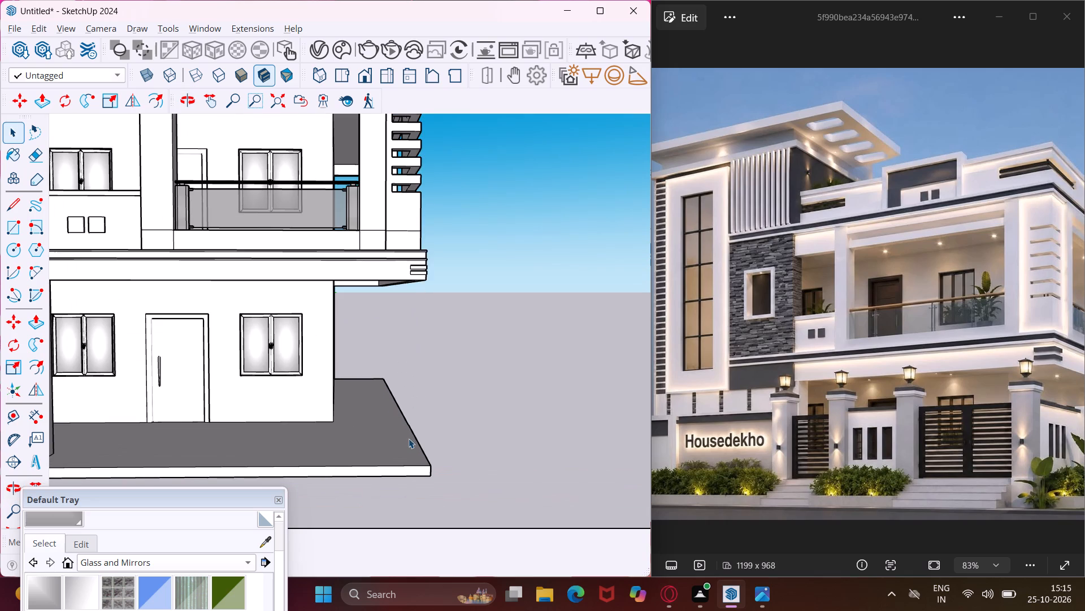
pyautogui.moveTo(409, 438); pyautogui.dragTo(413, 453, button='middle')
pyautogui.scroll(1, 413, 453)
pyautogui.scroll(-5, 863, 364)
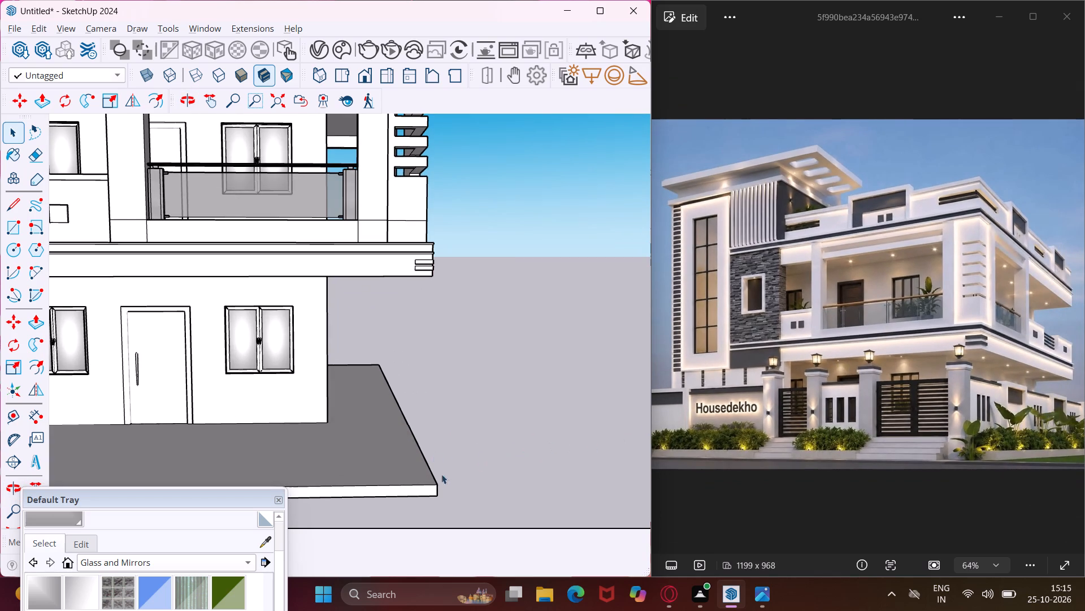
pyautogui.moveTo(439, 481); pyautogui.dragTo(325, 453, button='middle')
pyautogui.scroll(6, 287, 460)
pyautogui.click(276, 455)
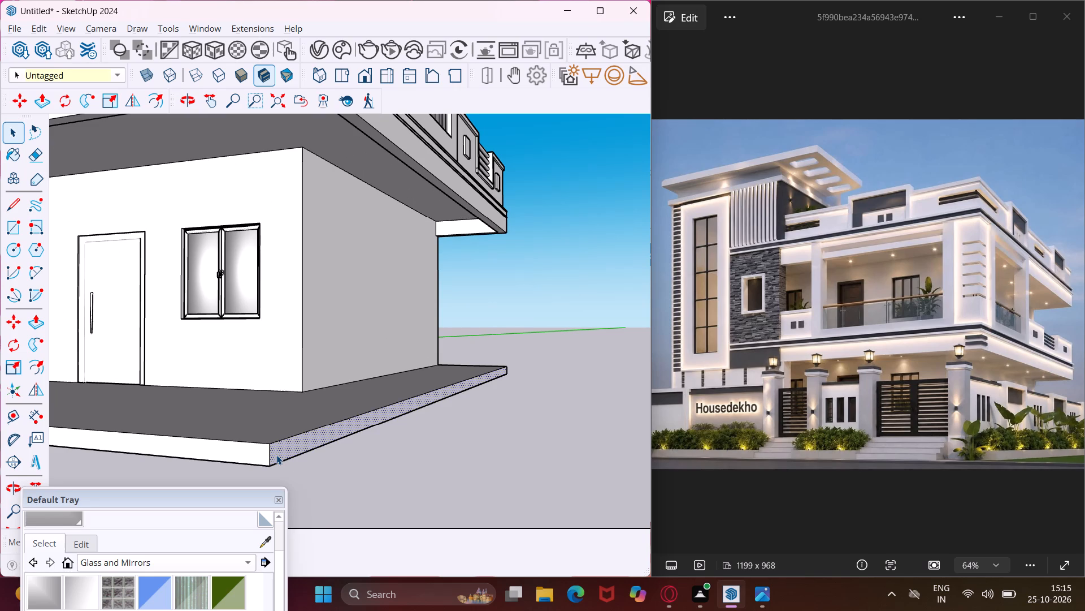
pyautogui.press('p')
pyautogui.click(276, 455)
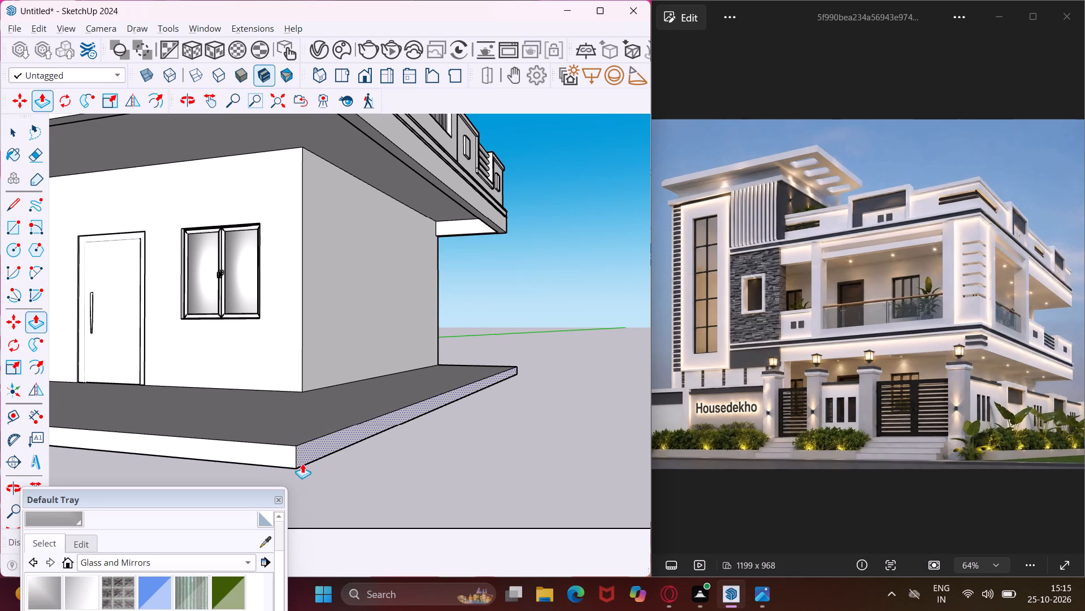
pyautogui.write("2'")
pyautogui.press('Return')
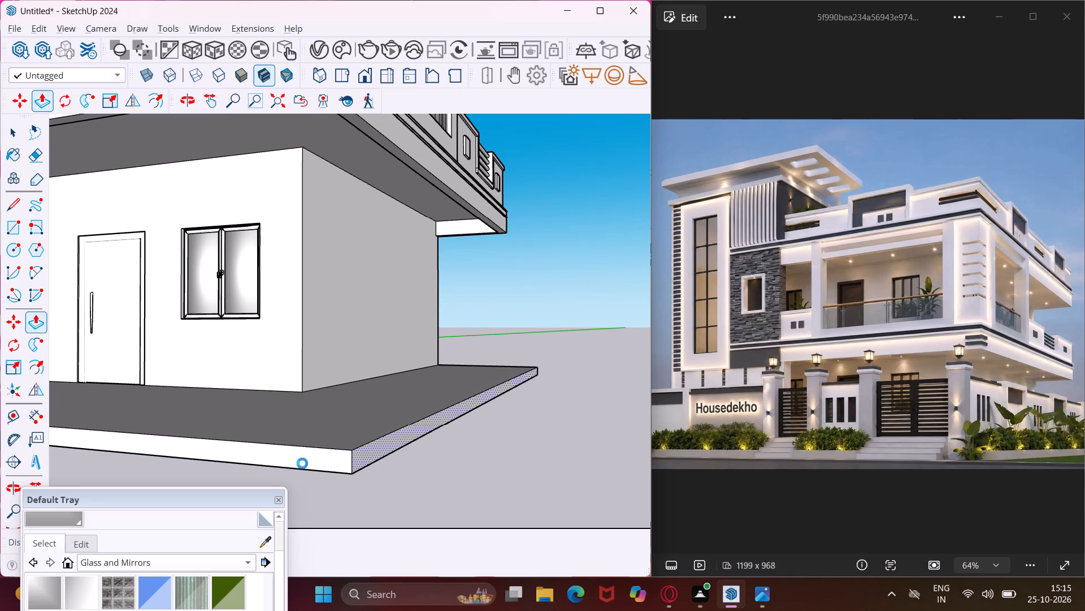
pyautogui.scroll(-11, 301, 445)
pyautogui.moveTo(437, 408); pyautogui.dragTo(424, 414, button='middle')
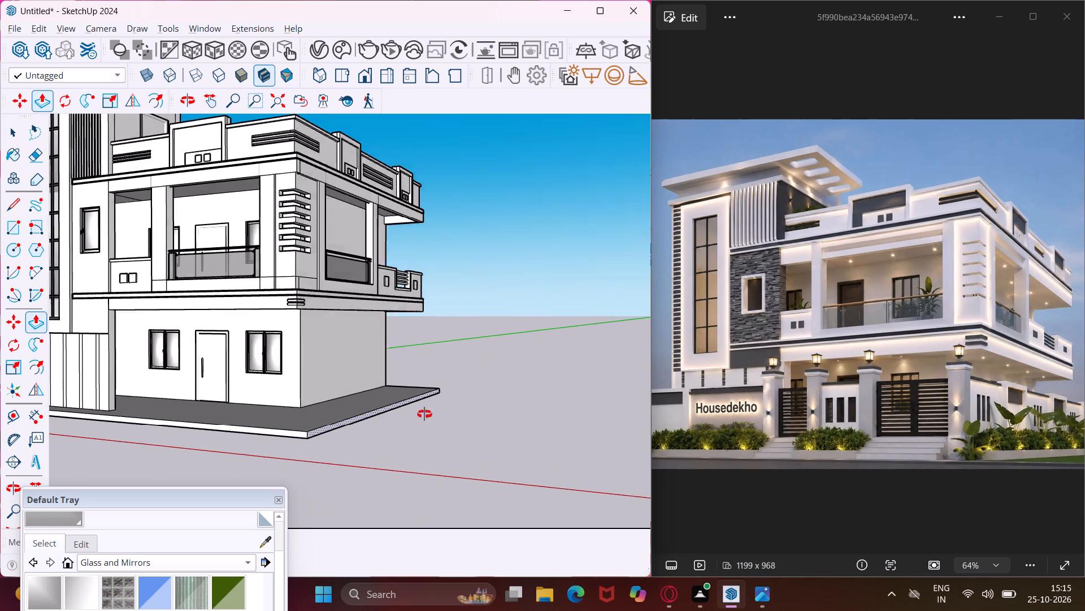
pyautogui.moveTo(424, 414); pyautogui.dragTo(276, 483, button='middle')
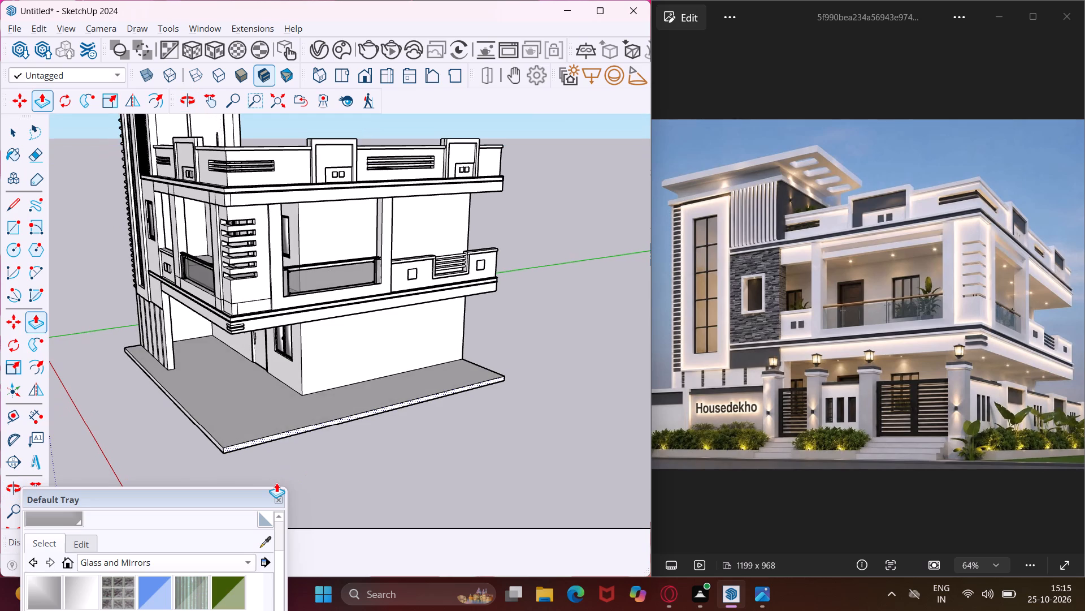
pyautogui.press('Escape')
pyautogui.press('space')
# Place a guide line 9" inside the front edge of the base slab, parallel to it.
pyautogui.moveTo(258, 435); pyautogui.dragTo(331, 467, button='middle')
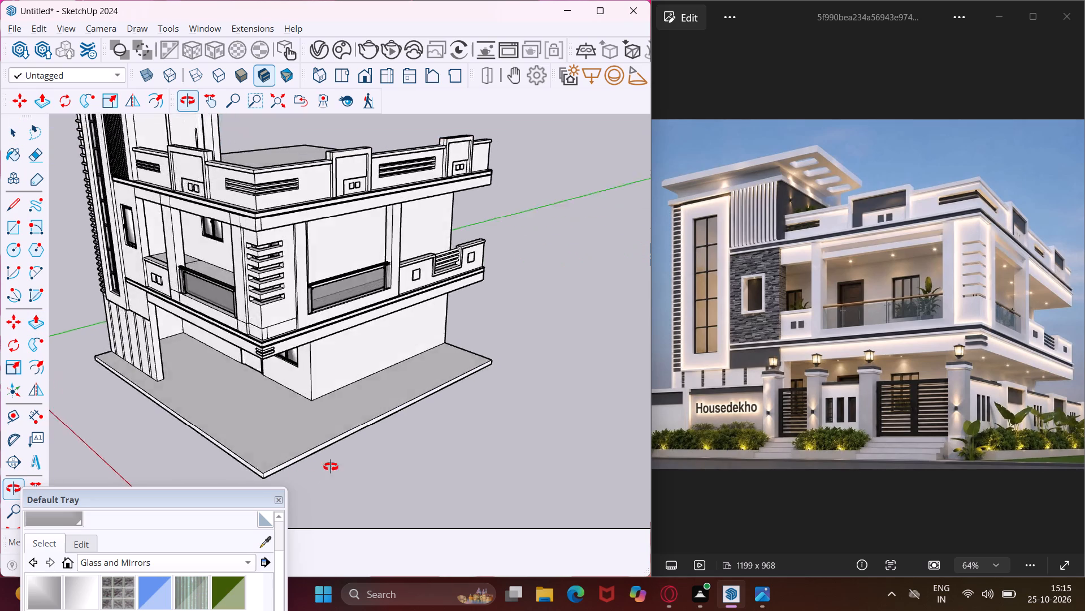
pyautogui.moveTo(331, 467); pyautogui.dragTo(482, 455, button='middle')
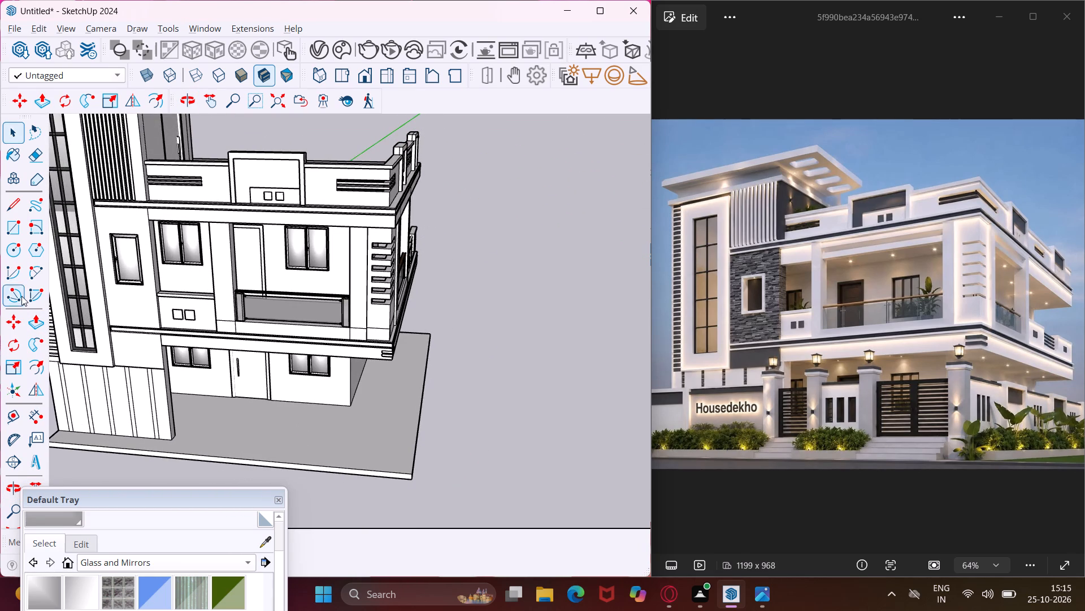
pyautogui.click(5, 427)
pyautogui.scroll(4, 189, 468)
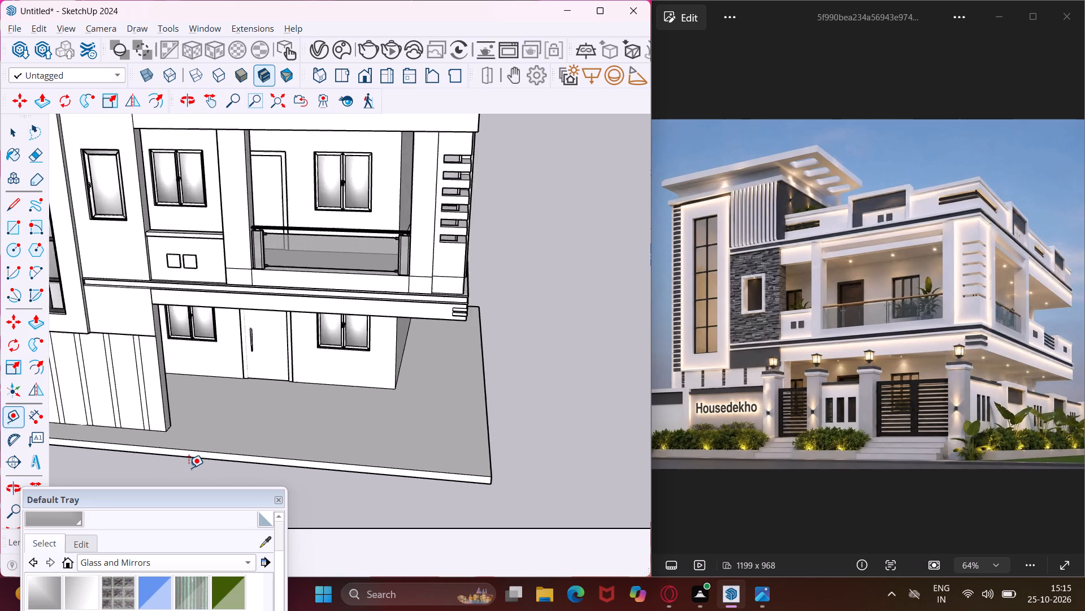
pyautogui.scroll(3, 189, 468)
pyautogui.click(205, 445)
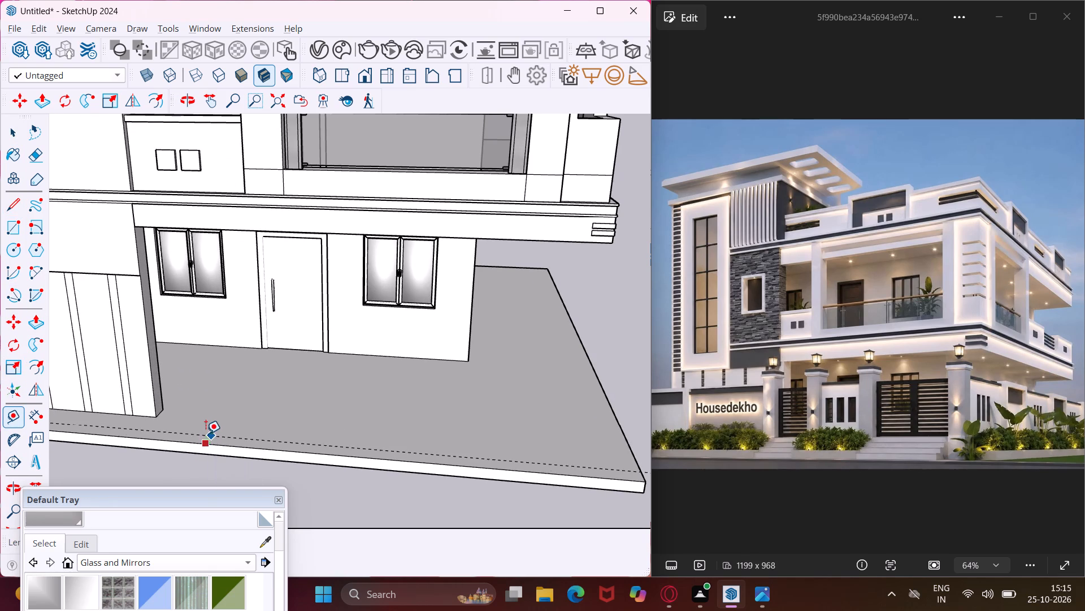
pyautogui.write('9"')
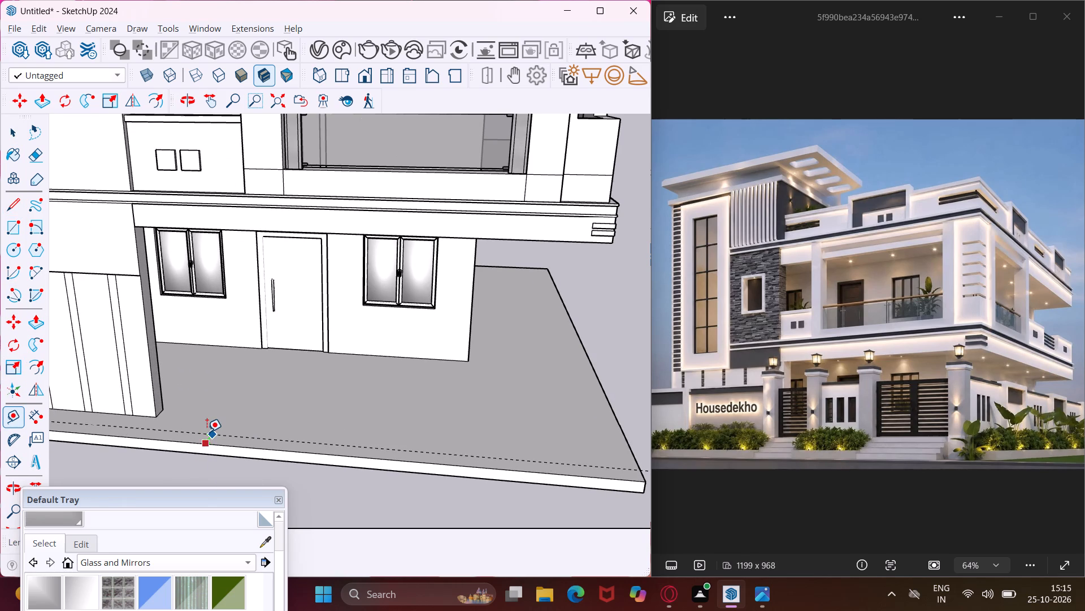
pyautogui.press('Return')
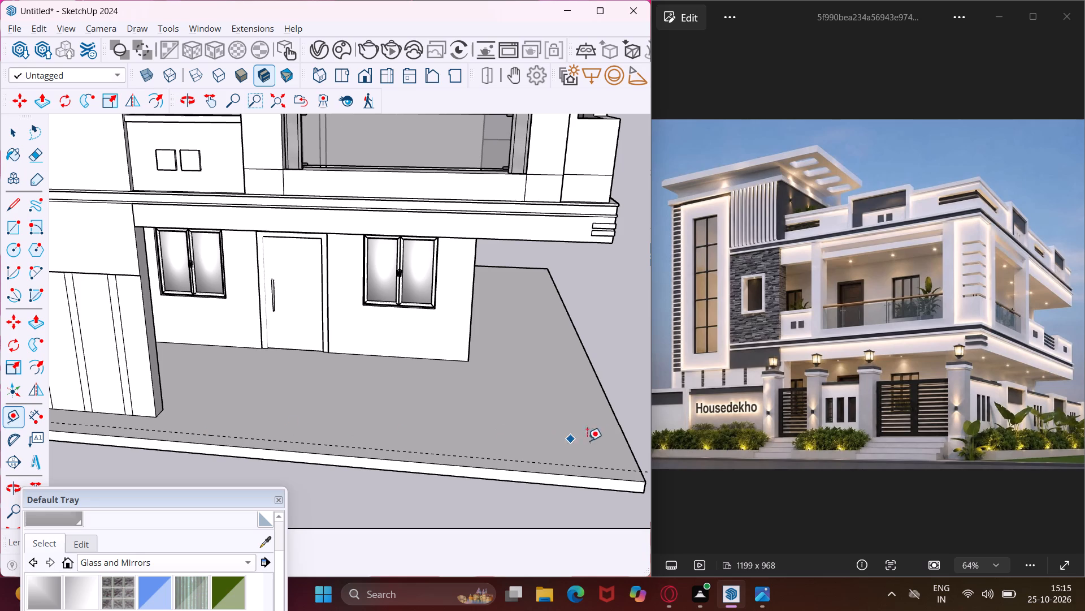
# Place a second guide line 9" inside the extended side edge of the base slab.
pyautogui.click(626, 434)
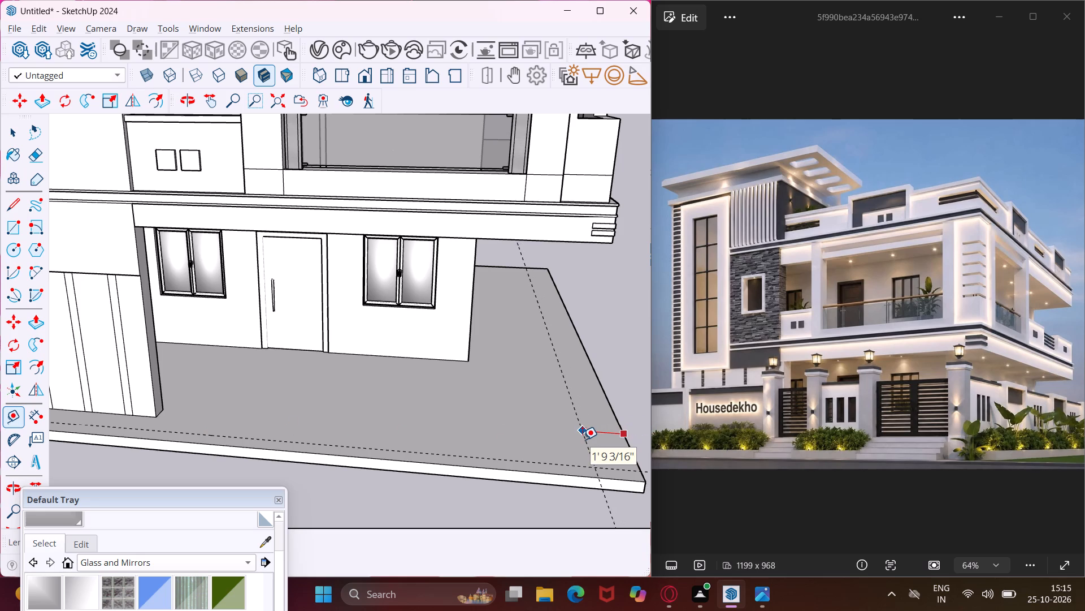
pyautogui.write('9"')
pyautogui.hotkey('shift', 'Return')
pyautogui.press('Return')
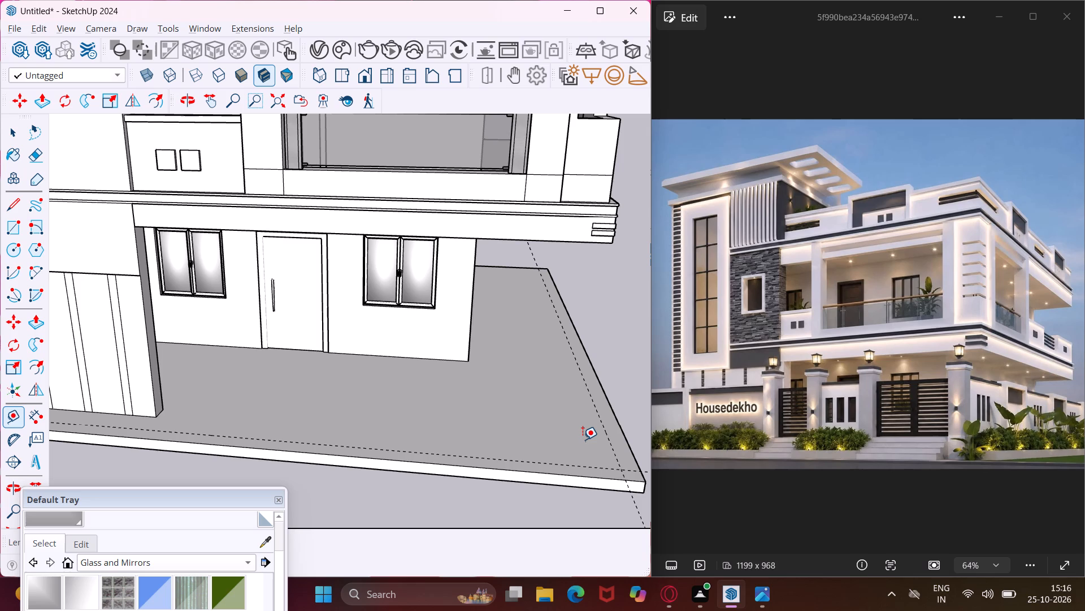
pyautogui.press('Escape')
pyautogui.press('space')
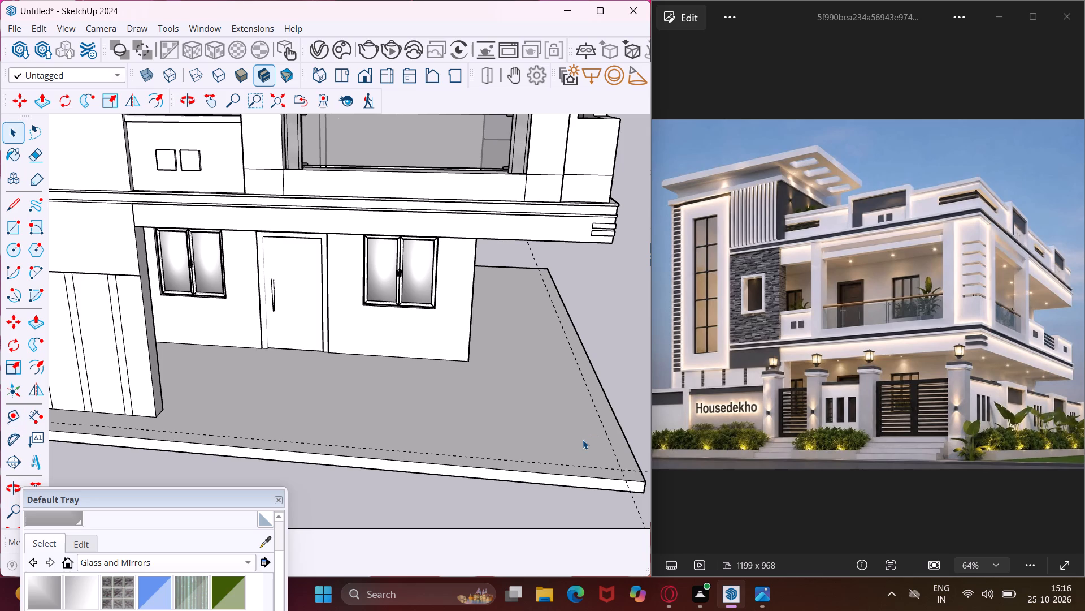
# Draw a rectangle strip along the slab's front edge, from the front guide line to the slab's outer corner.
pyautogui.scroll(-7, 635, 405)
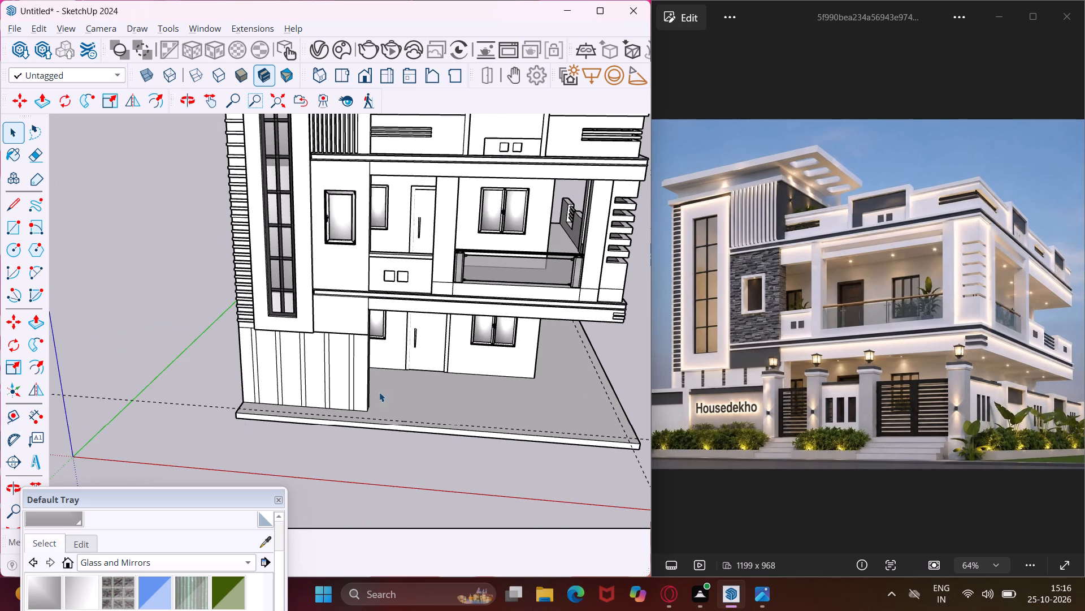
pyautogui.click(17, 224)
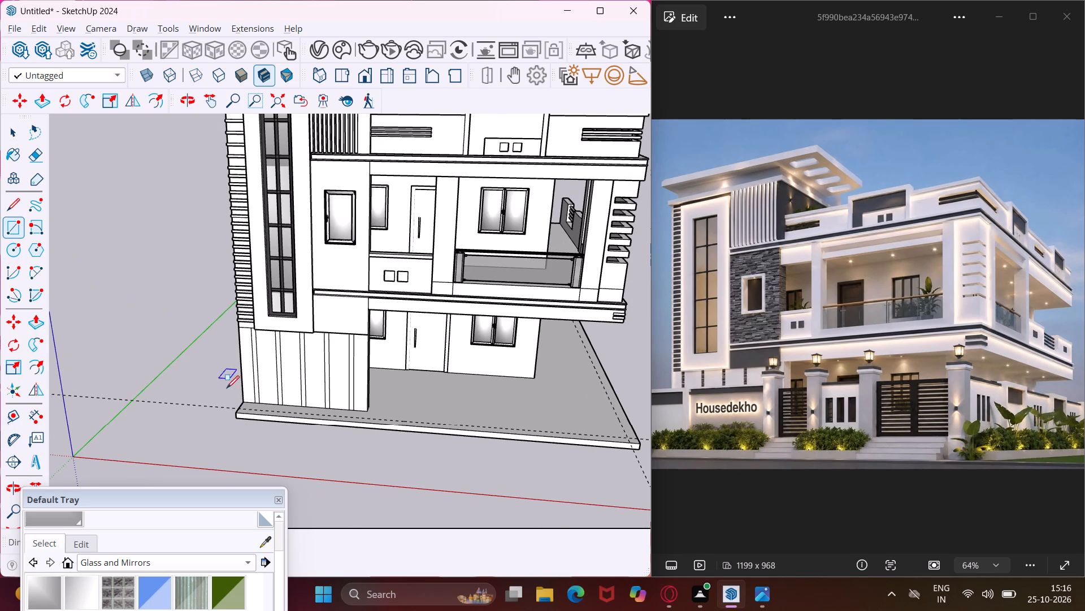
pyautogui.scroll(6, 241, 403)
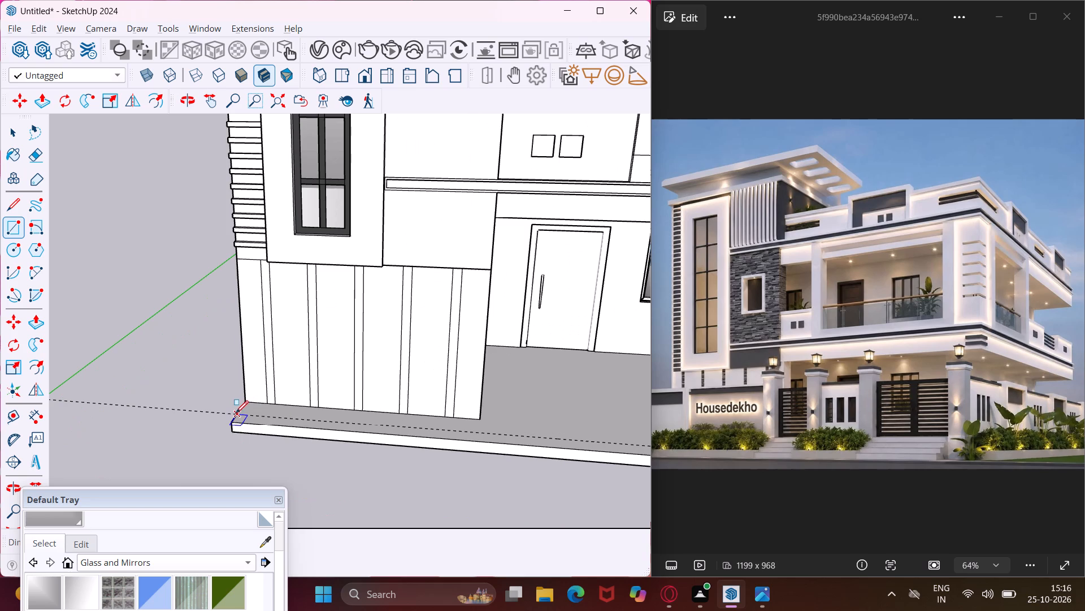
pyautogui.click(236, 411)
pyautogui.scroll(-10, 258, 430)
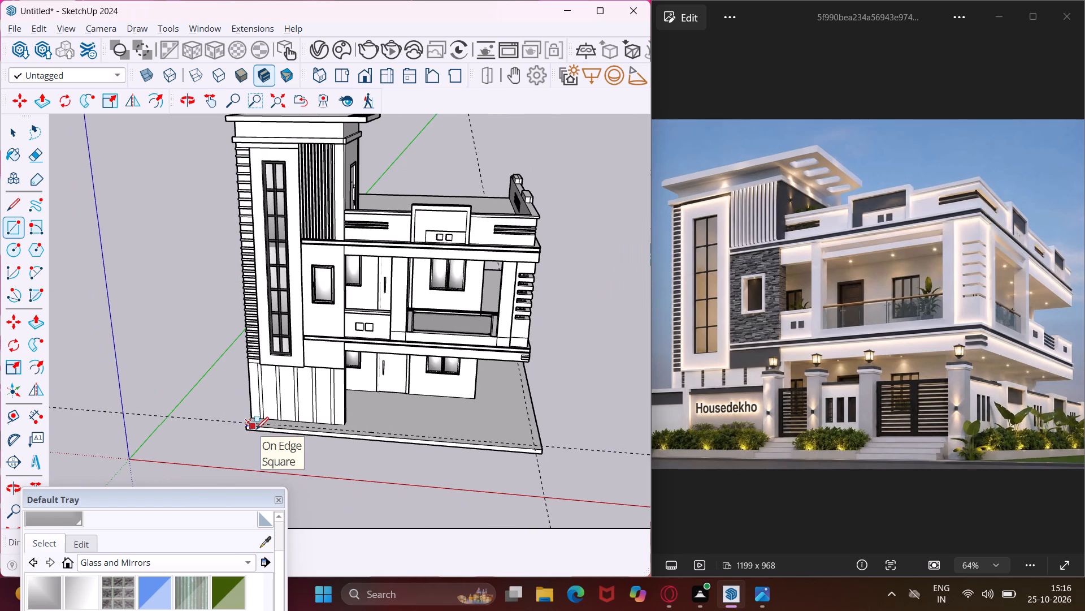
pyautogui.scroll(3, 540, 450)
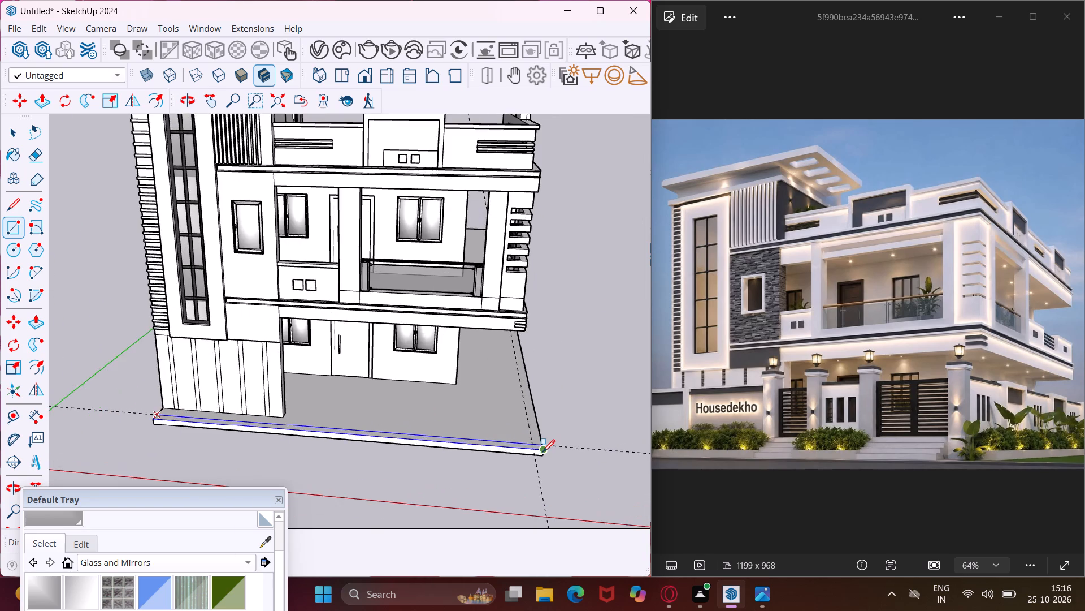
pyautogui.scroll(3, 542, 452)
pyautogui.click(542, 453)
# Draw a rectangle strip along the slab's side edge, from the guides' intersection to the slab's rear outer corner.
pyautogui.moveTo(530, 431); pyautogui.dragTo(441, 450, button='middle')
pyautogui.scroll(1, 492, 437)
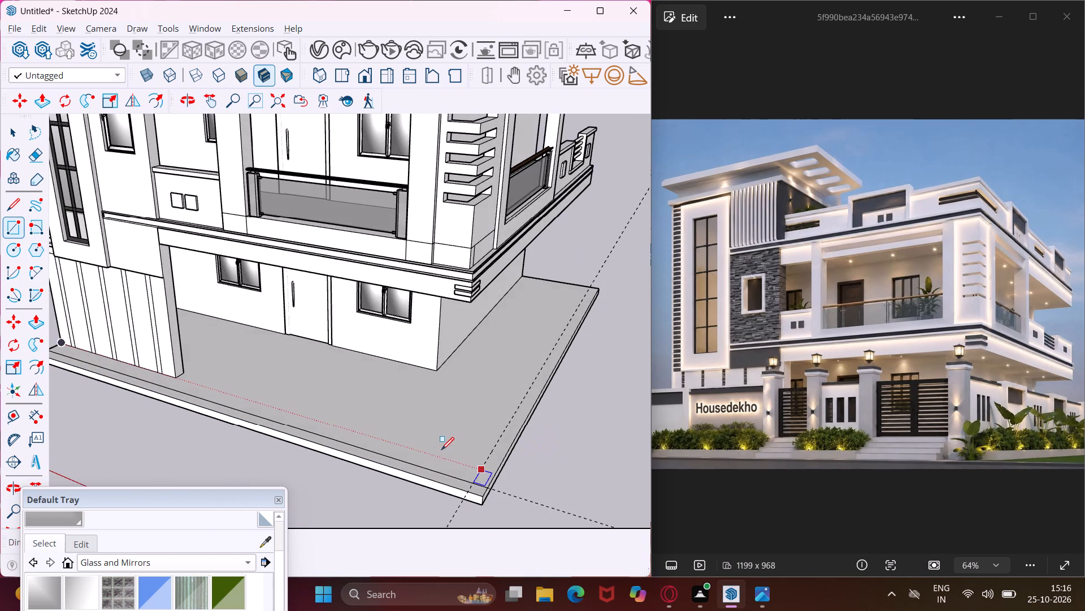
pyautogui.scroll(-2, 441, 450)
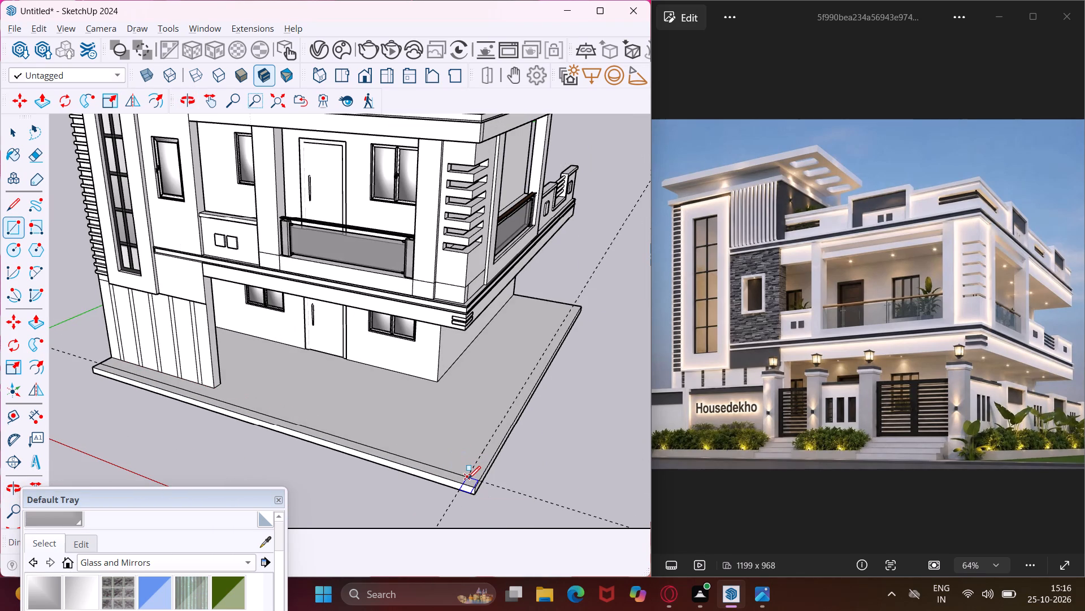
pyautogui.click(468, 479)
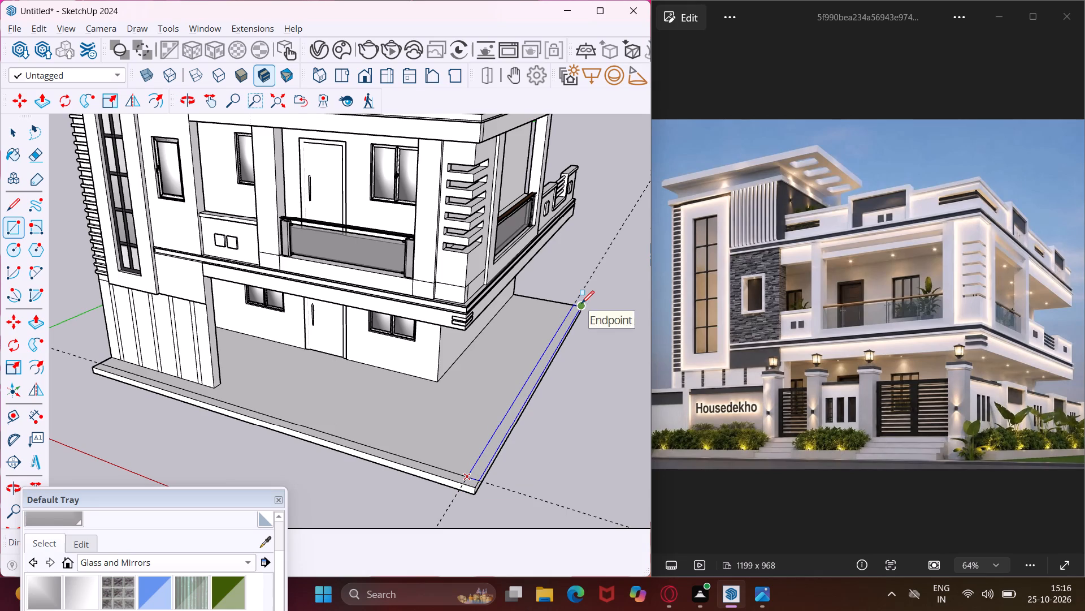
pyautogui.click(581, 303)
pyautogui.press('Escape')
pyautogui.press('space')
# Push/Pull the front edge strip of the base slab up 6' to form the front boundary wall.
pyautogui.scroll(3, 453, 491)
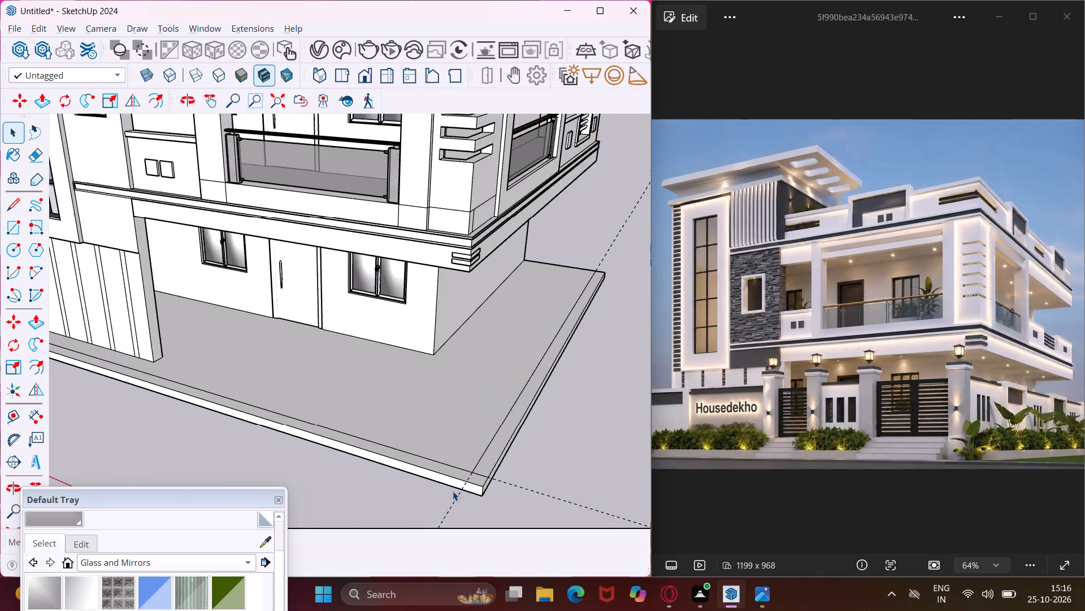
pyautogui.scroll(4, 452, 491)
pyautogui.click(486, 476)
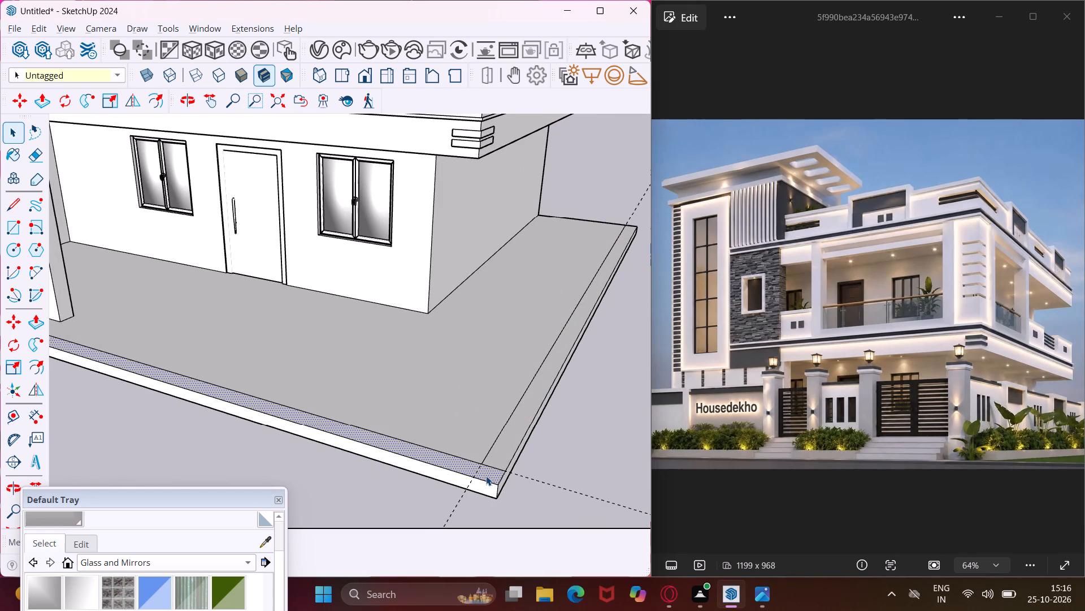
pyautogui.press('p')
pyautogui.click(486, 476)
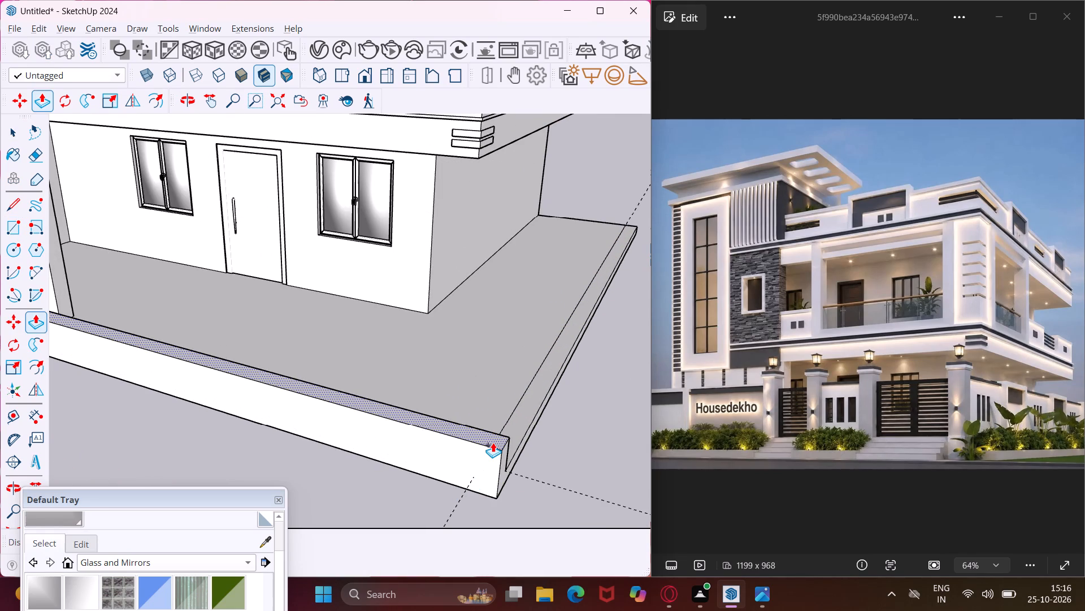
pyautogui.write("6'")
pyautogui.press('Return')
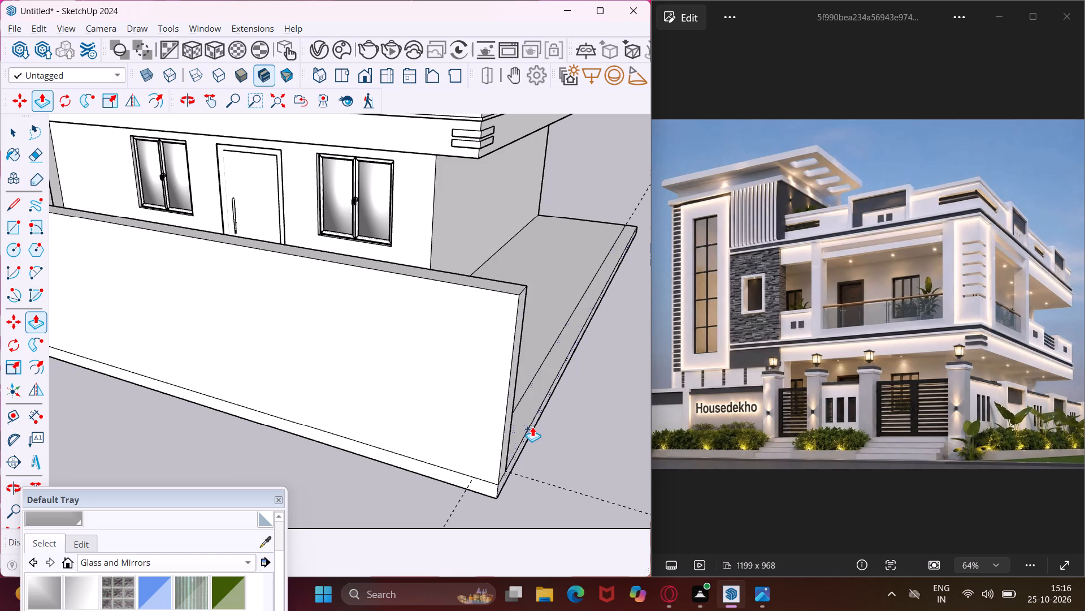
# Push/Pull the side edge strip up to the height of the front boundary wall's top face.
pyautogui.scroll(4, 532, 427)
pyautogui.click(521, 428)
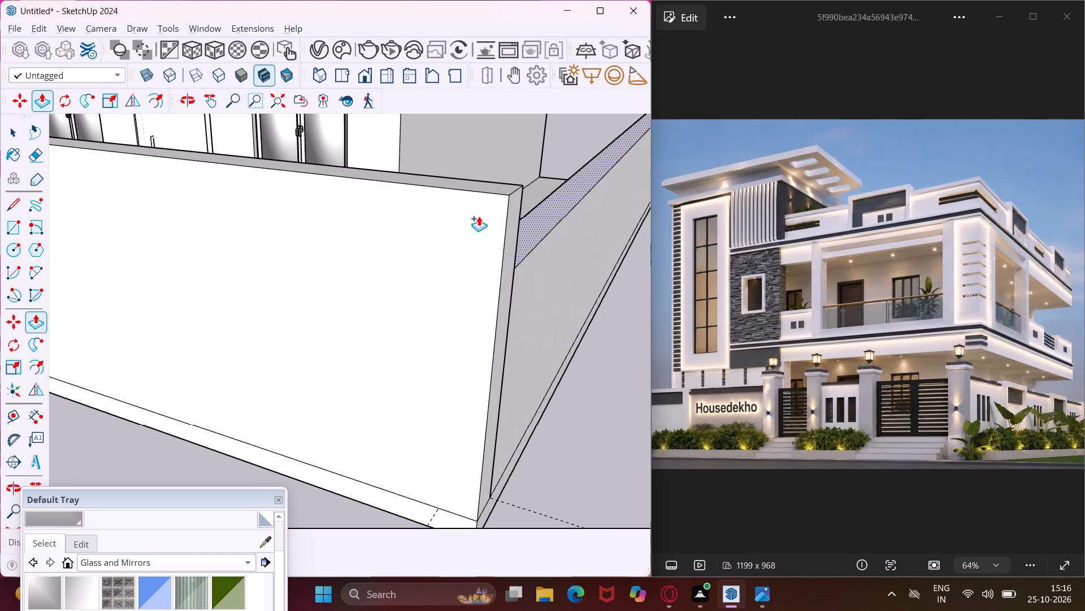
pyautogui.click(481, 190)
pyautogui.press('Escape')
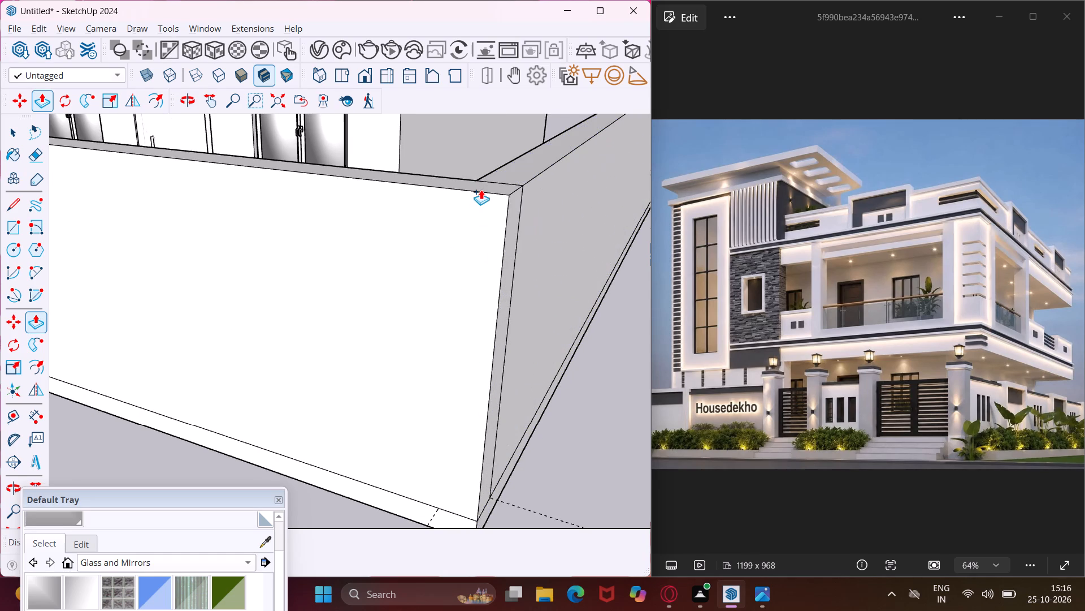
pyautogui.press('space')
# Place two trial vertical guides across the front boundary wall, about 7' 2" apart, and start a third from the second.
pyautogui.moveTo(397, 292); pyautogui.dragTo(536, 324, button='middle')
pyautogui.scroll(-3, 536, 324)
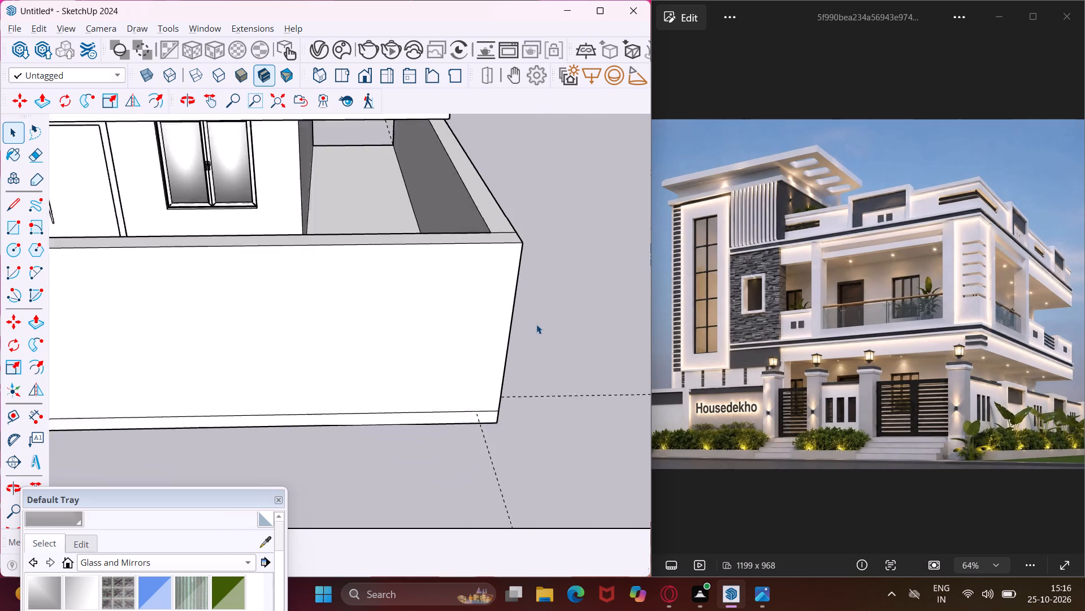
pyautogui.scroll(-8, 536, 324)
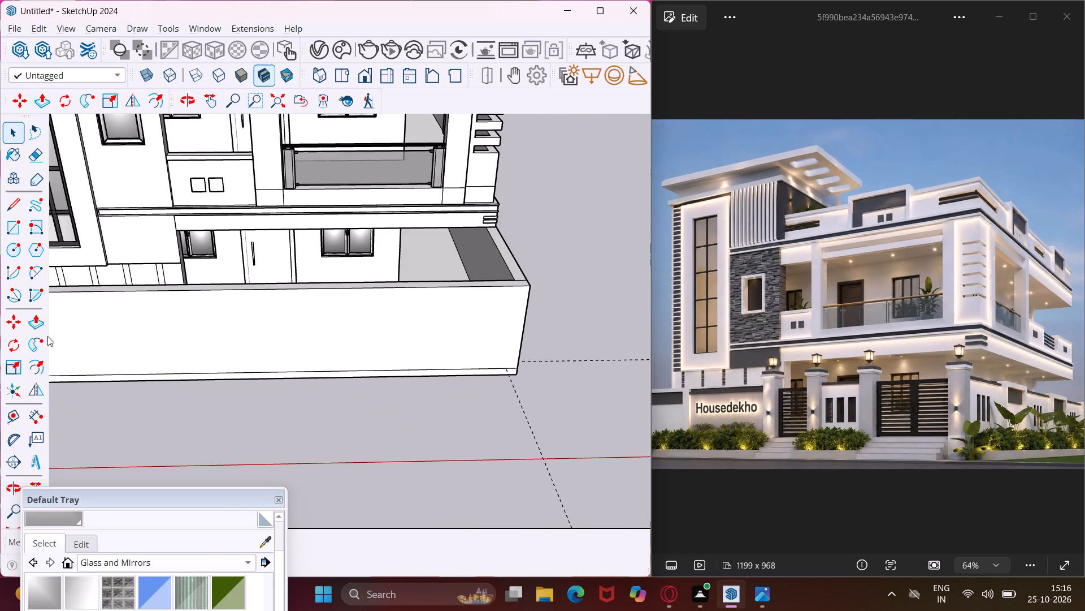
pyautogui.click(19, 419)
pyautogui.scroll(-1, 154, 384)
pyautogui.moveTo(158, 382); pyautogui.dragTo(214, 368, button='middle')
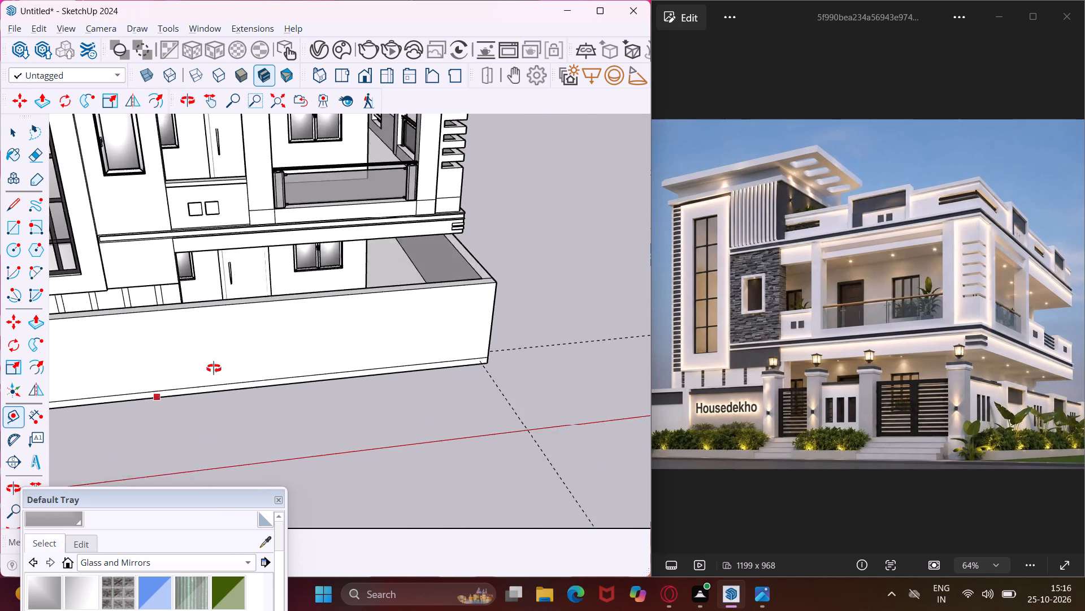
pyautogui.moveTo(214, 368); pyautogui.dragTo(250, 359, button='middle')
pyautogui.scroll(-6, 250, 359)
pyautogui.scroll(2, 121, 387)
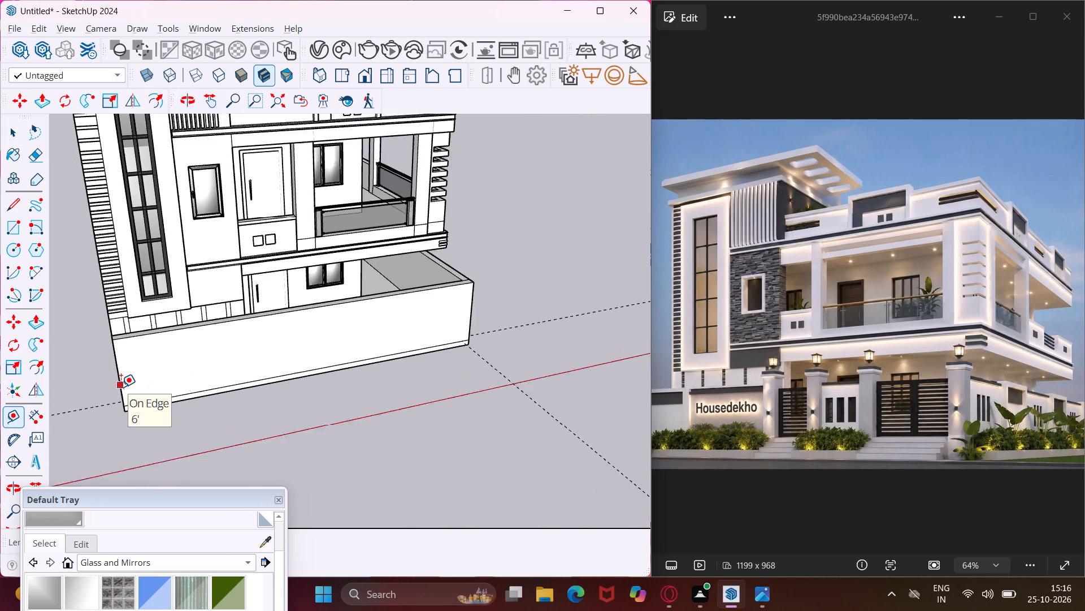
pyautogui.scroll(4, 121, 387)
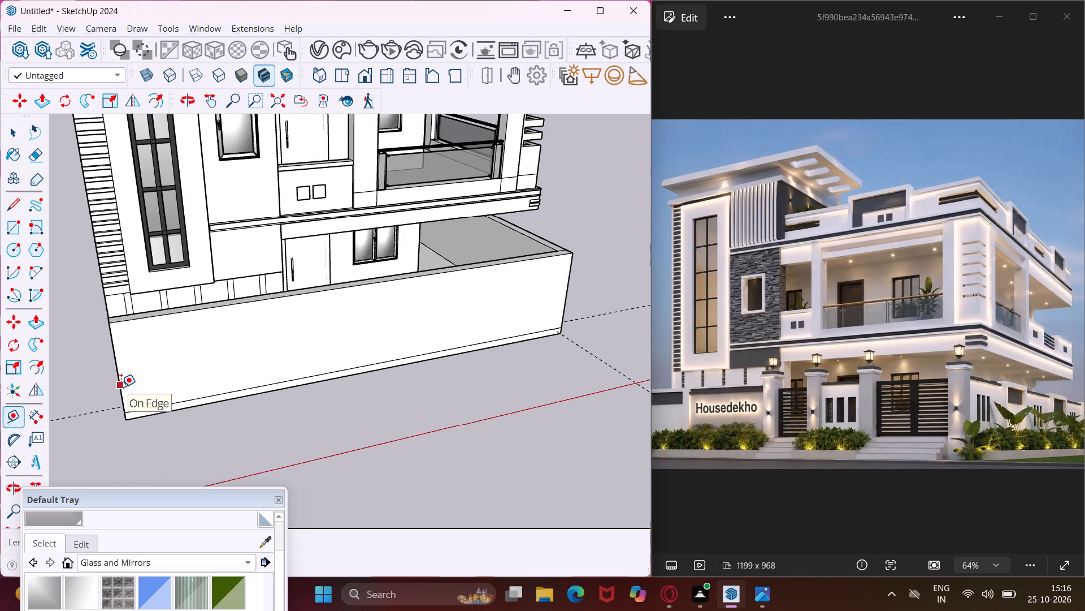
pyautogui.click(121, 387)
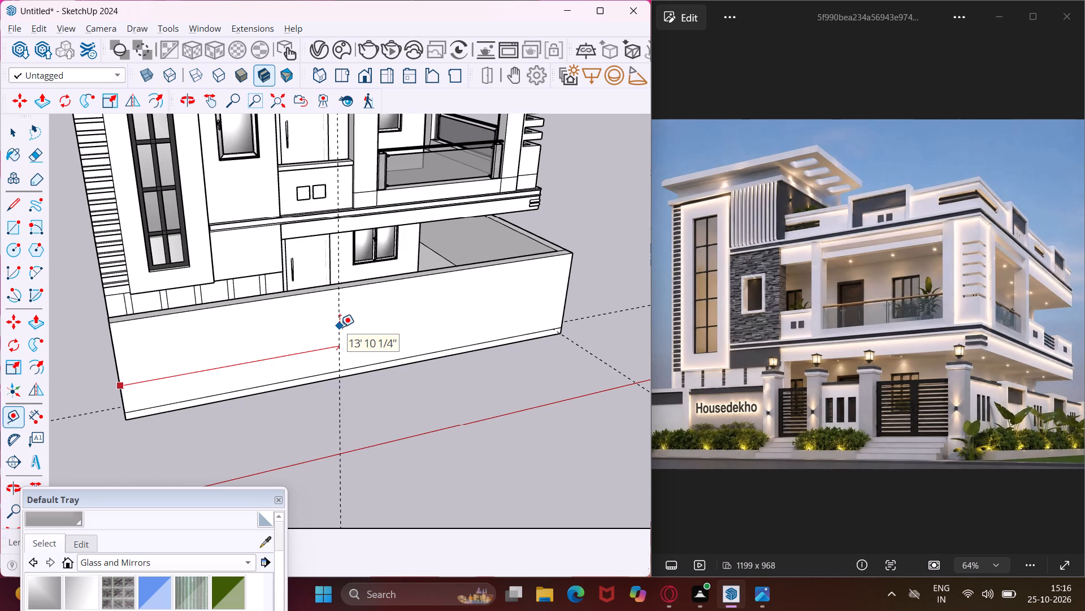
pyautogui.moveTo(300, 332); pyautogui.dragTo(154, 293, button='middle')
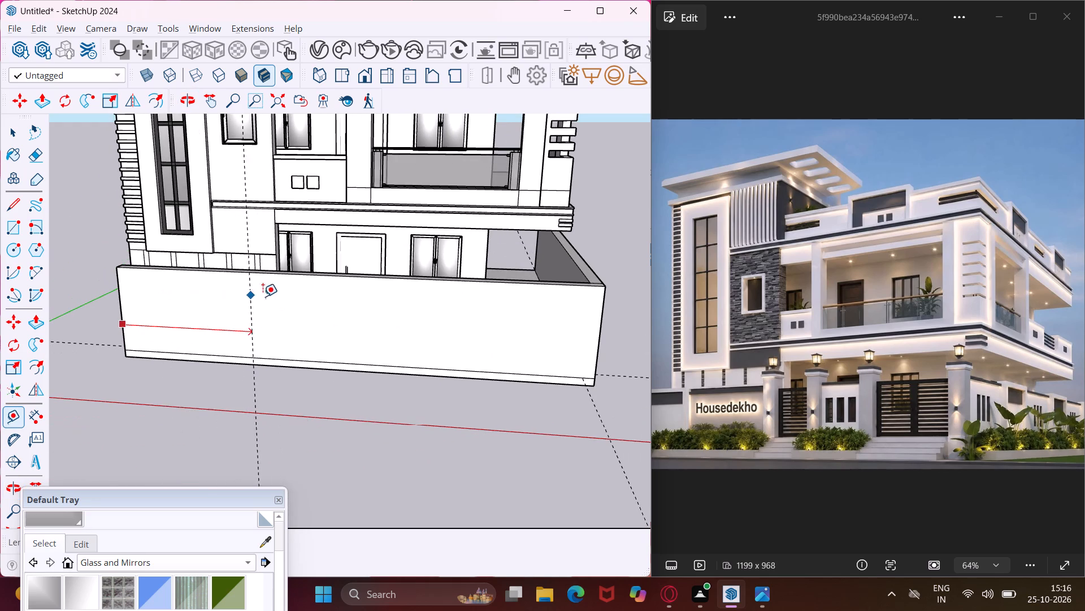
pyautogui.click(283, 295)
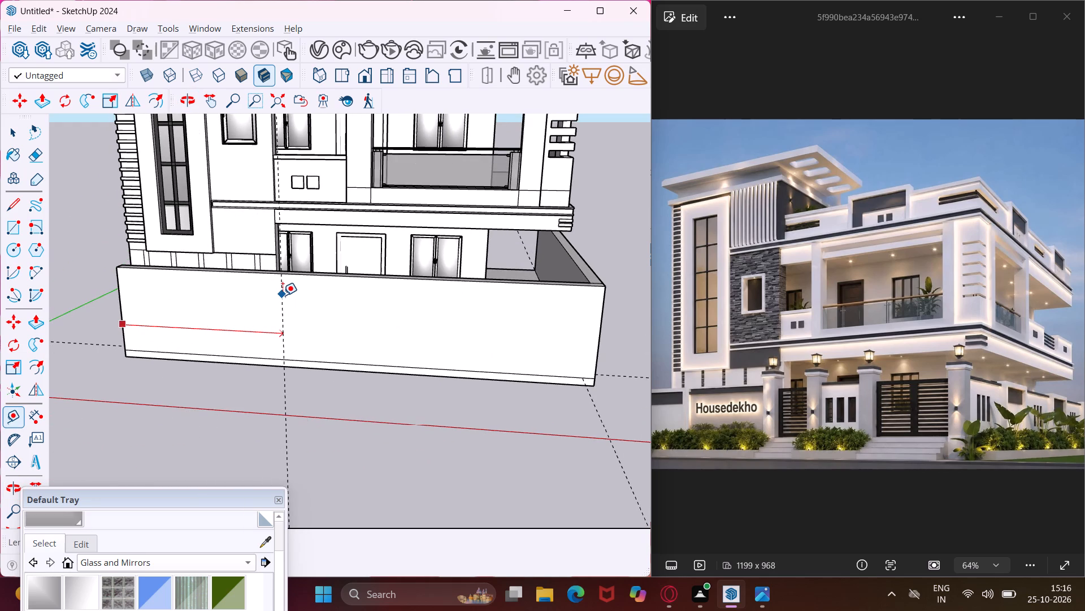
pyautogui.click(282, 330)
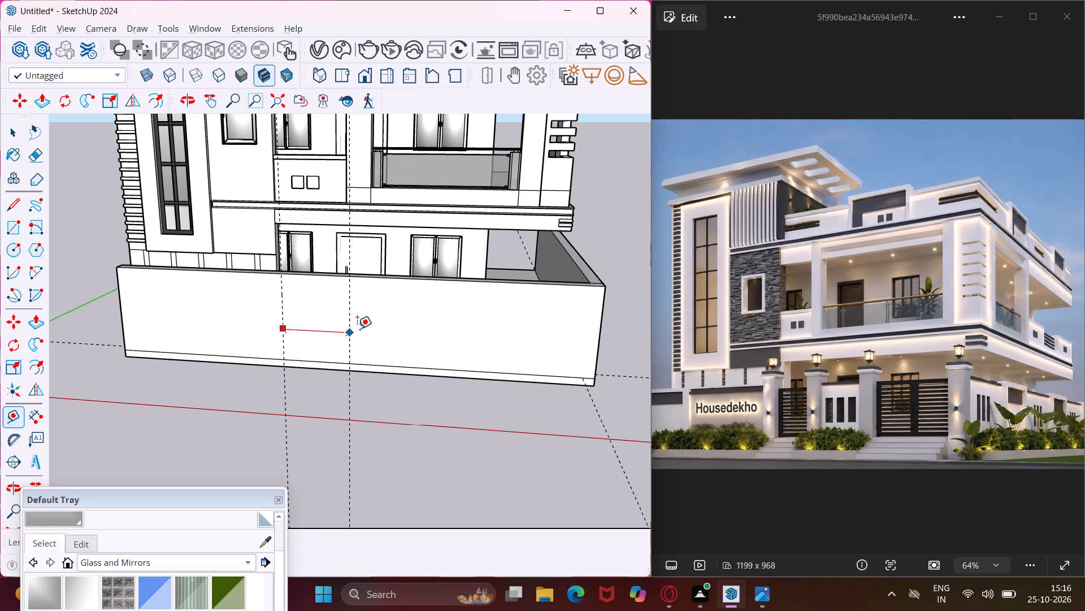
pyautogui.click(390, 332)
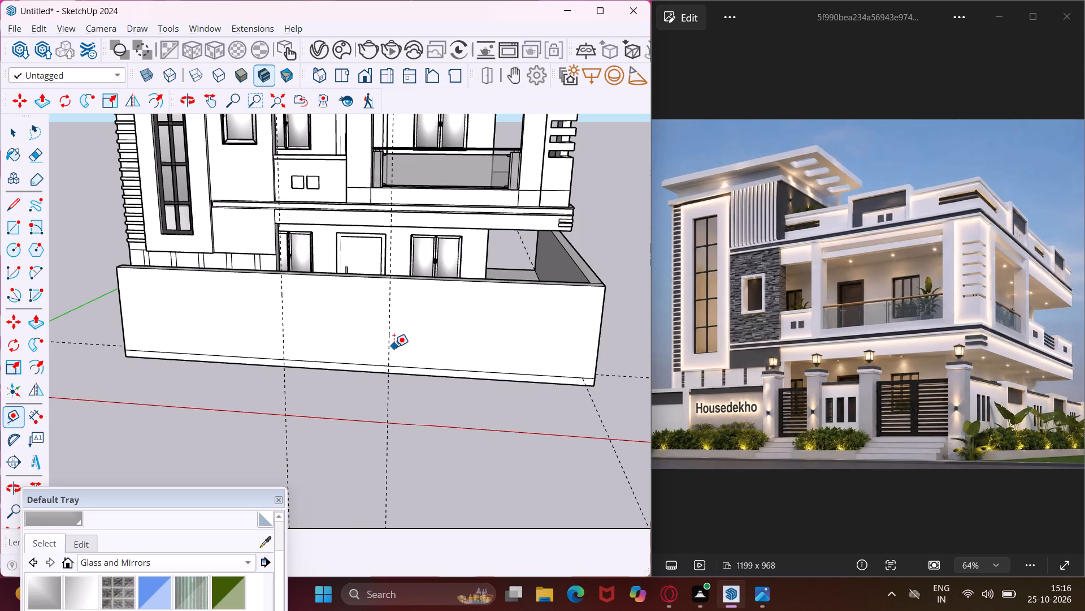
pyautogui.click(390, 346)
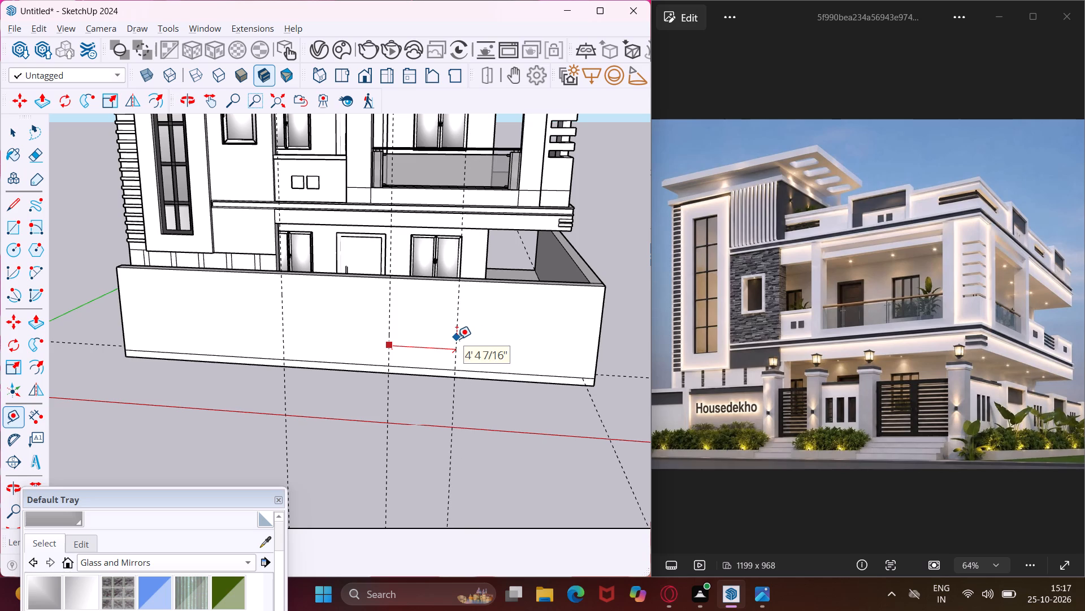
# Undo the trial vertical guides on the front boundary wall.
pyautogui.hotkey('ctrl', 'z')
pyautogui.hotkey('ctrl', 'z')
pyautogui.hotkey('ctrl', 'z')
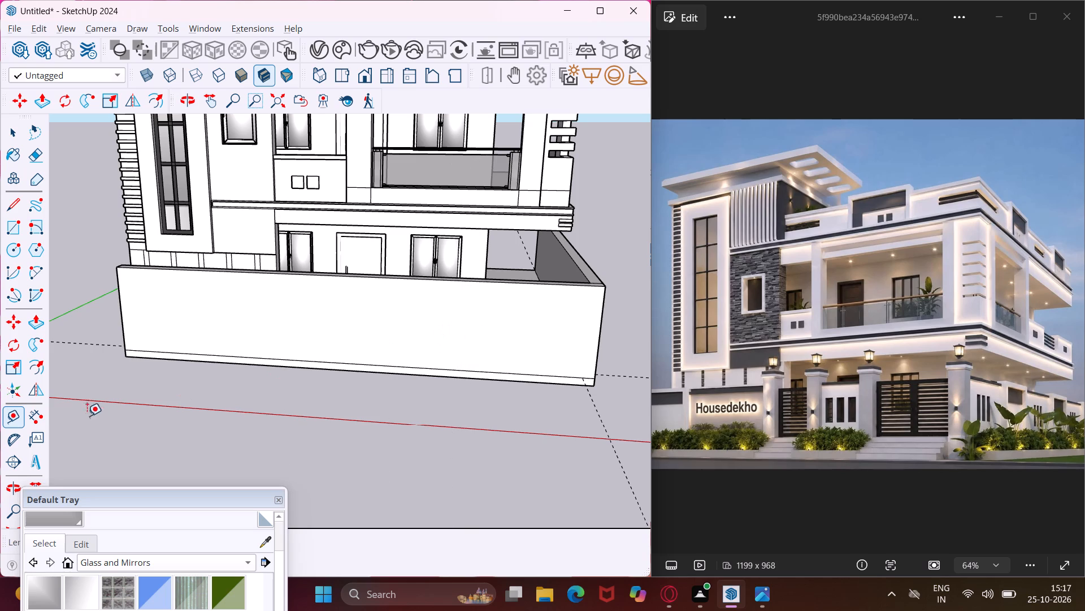
# Place four vertical guides across the front boundary wall: one left of its centre, two more about 5' apart, and one near the outer corner.
pyautogui.click(120, 322)
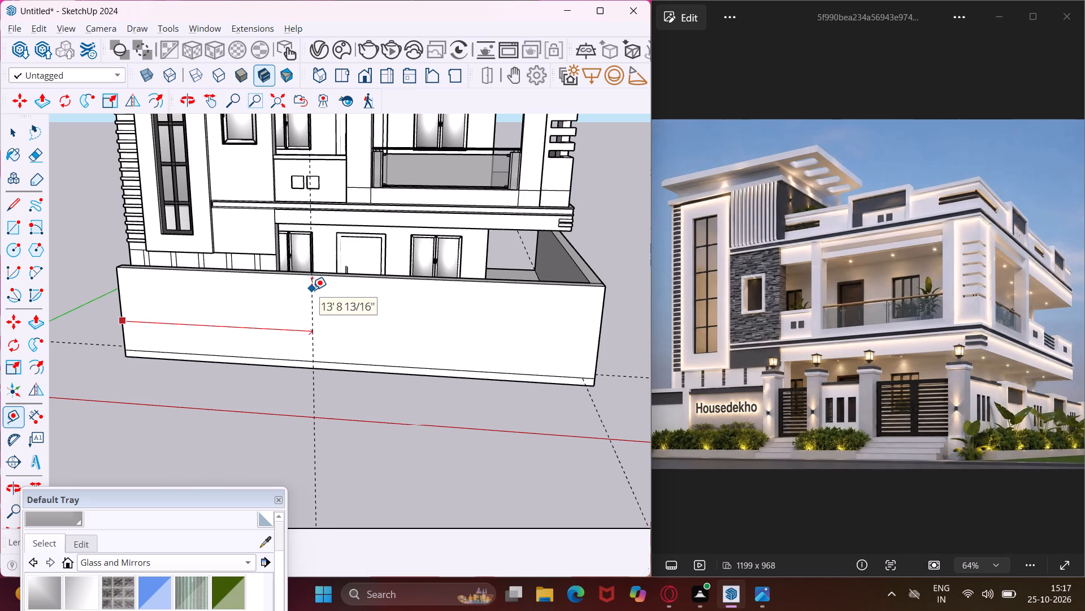
pyautogui.click(301, 289)
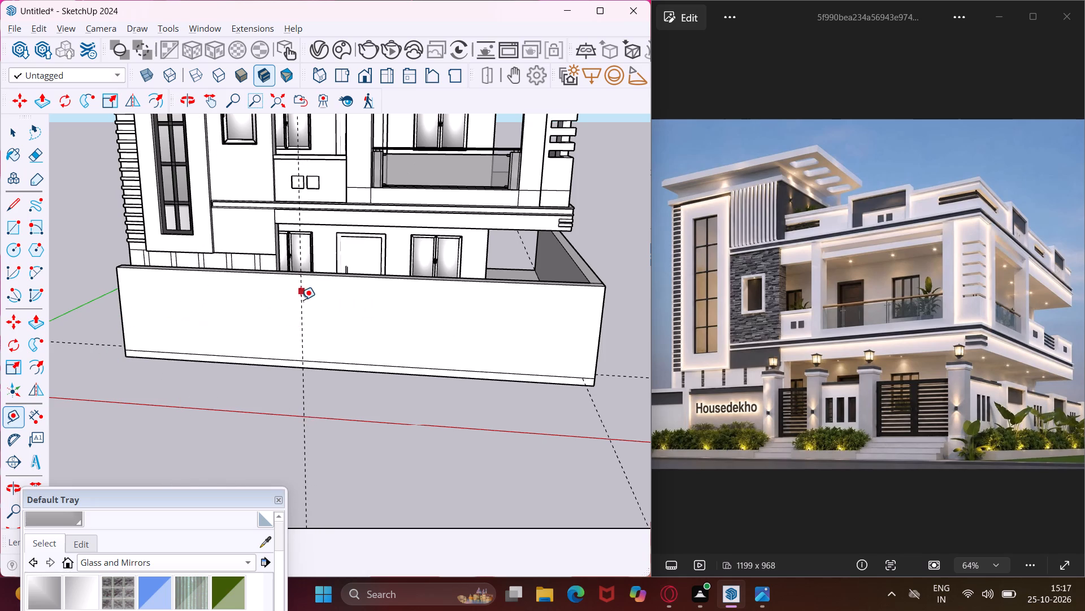
pyautogui.click(301, 304)
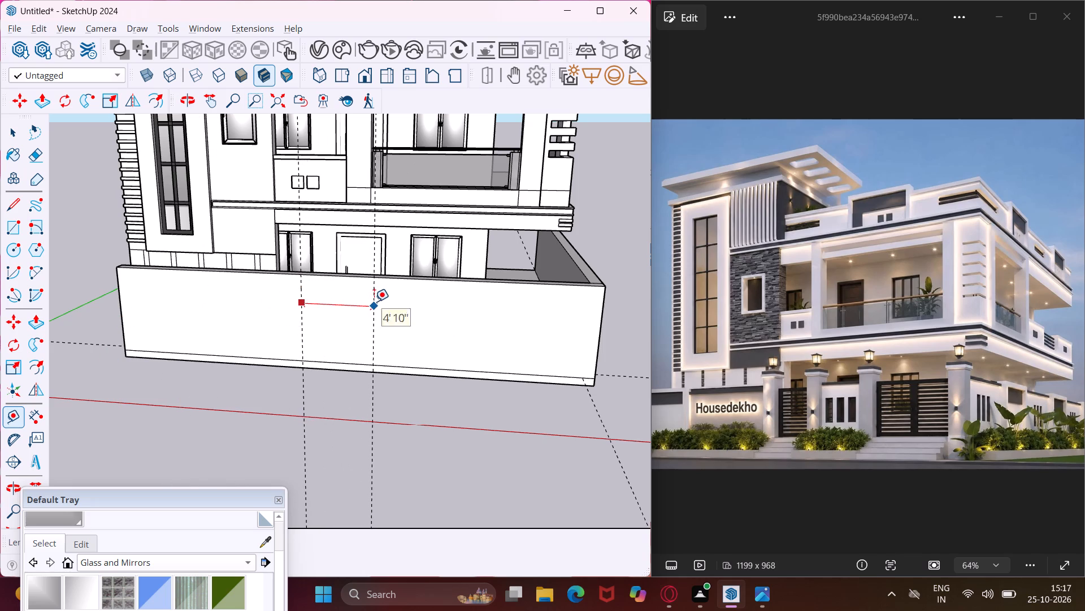
pyautogui.click(377, 301)
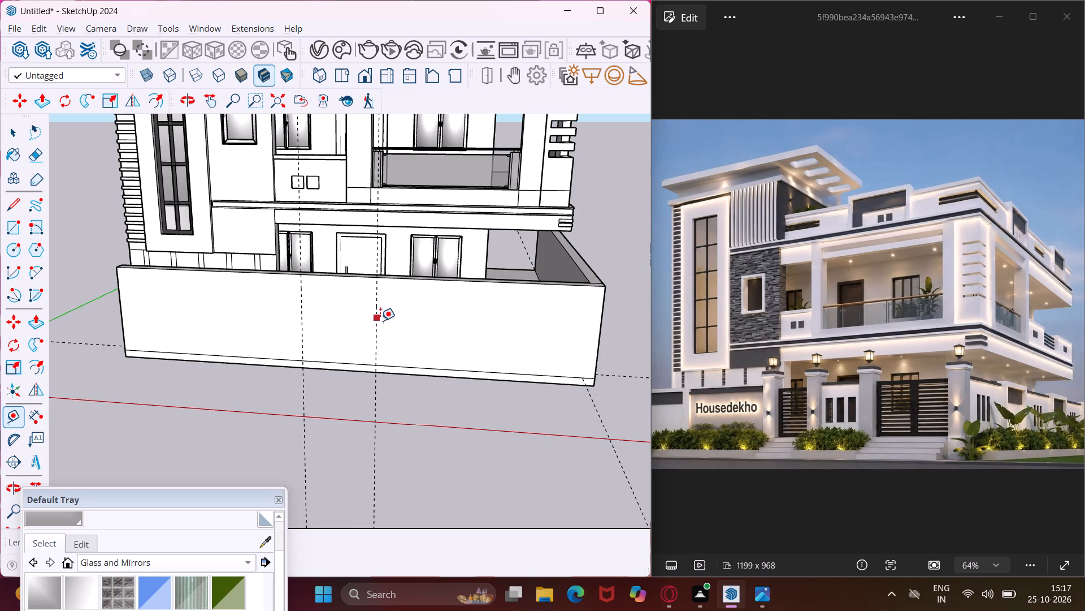
pyautogui.click(380, 321)
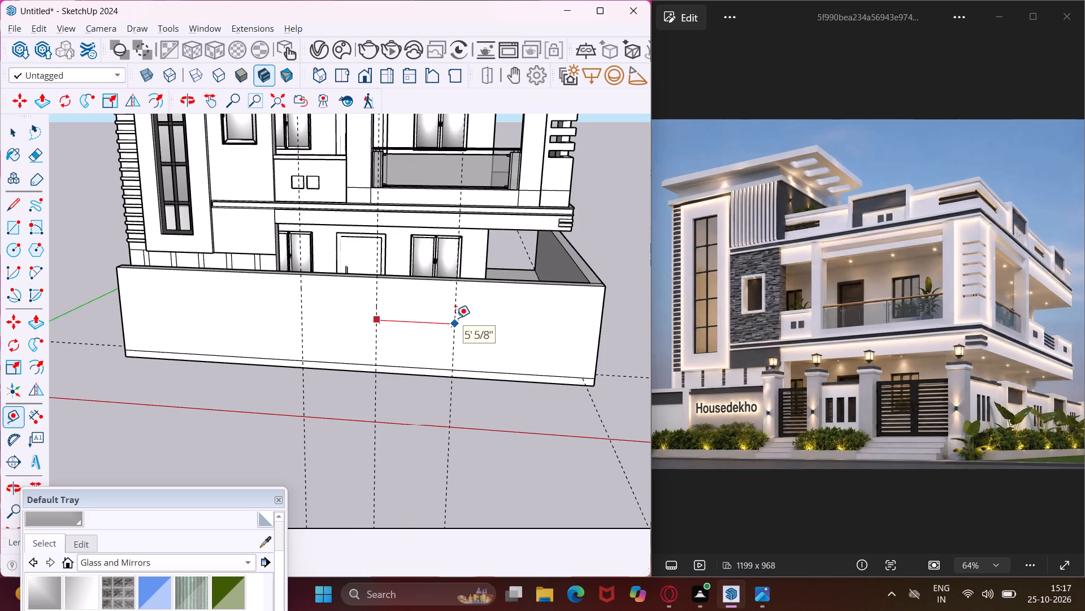
pyautogui.click(455, 318)
pyautogui.click(454, 334)
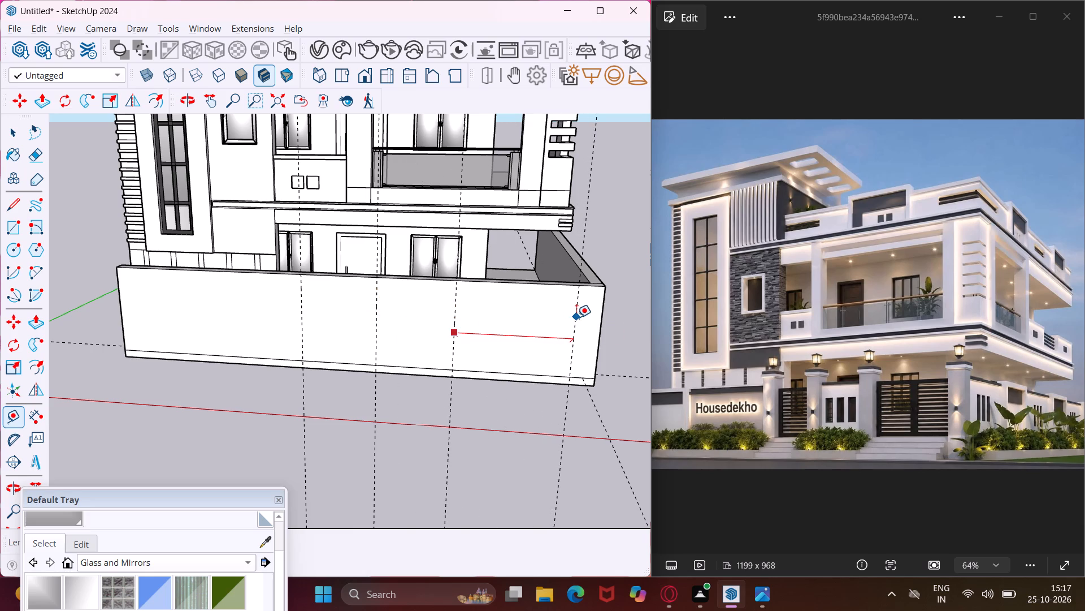
pyautogui.click(576, 317)
pyautogui.press('Escape')
pyautogui.press('space')
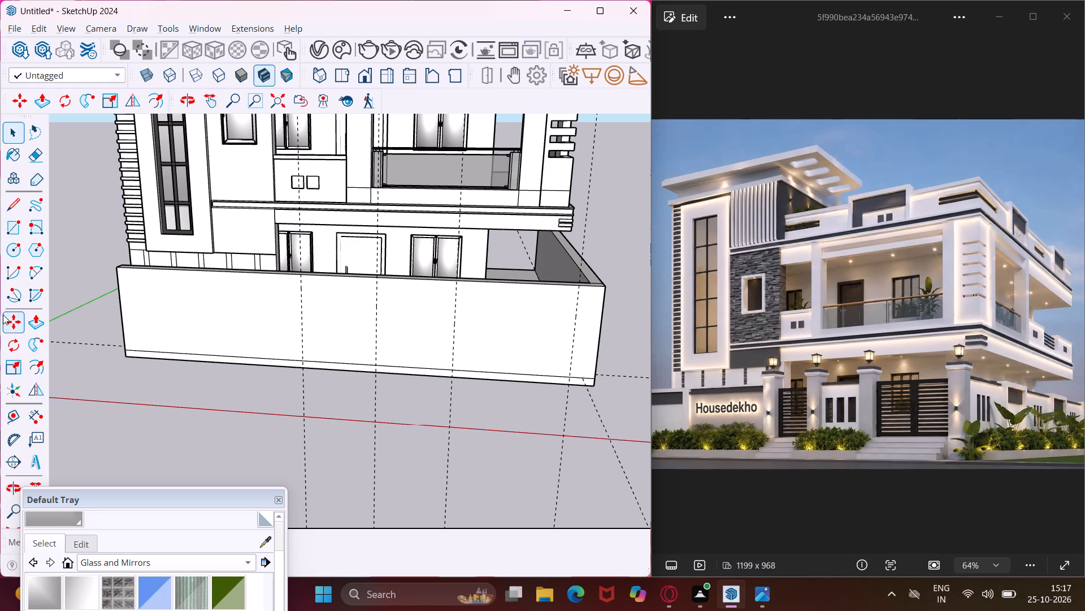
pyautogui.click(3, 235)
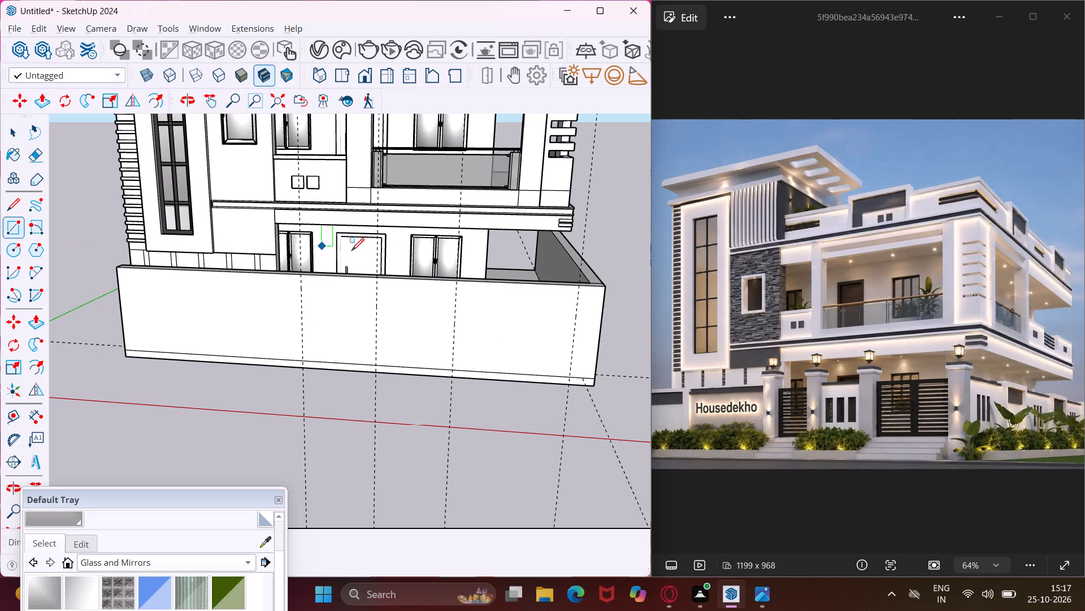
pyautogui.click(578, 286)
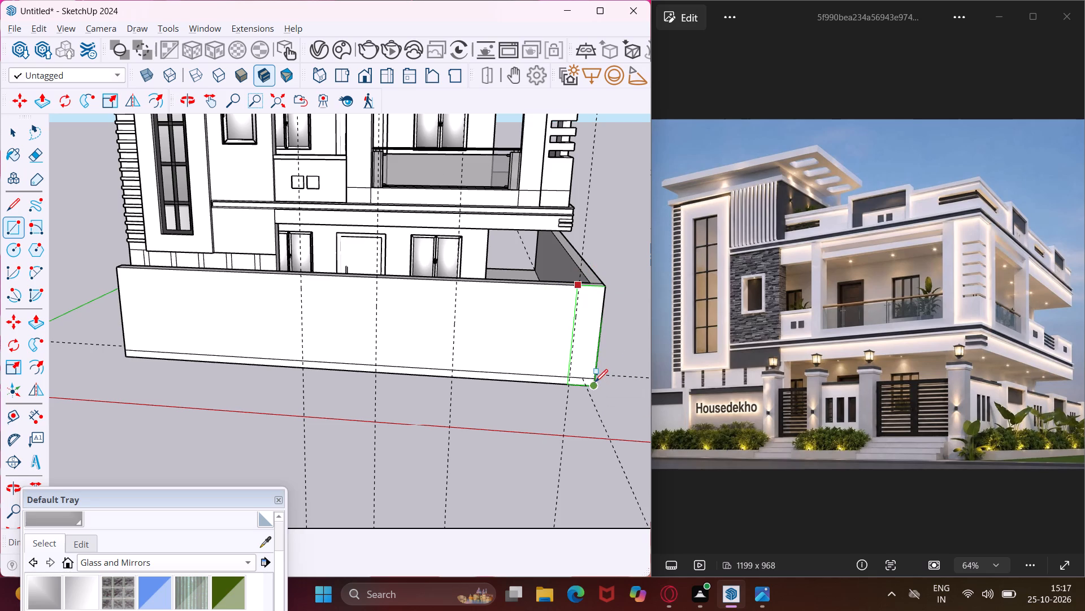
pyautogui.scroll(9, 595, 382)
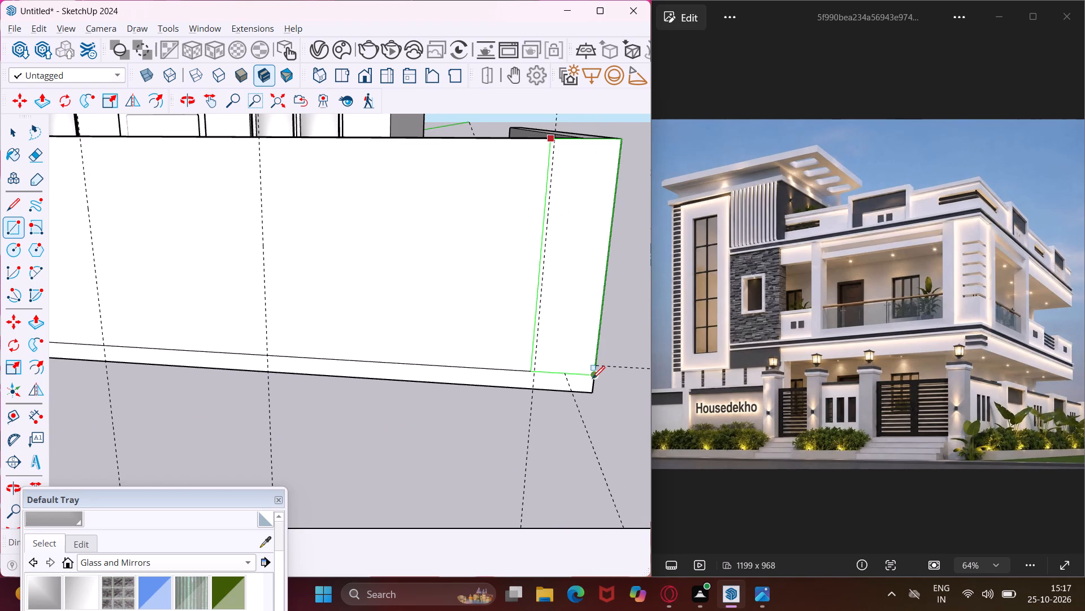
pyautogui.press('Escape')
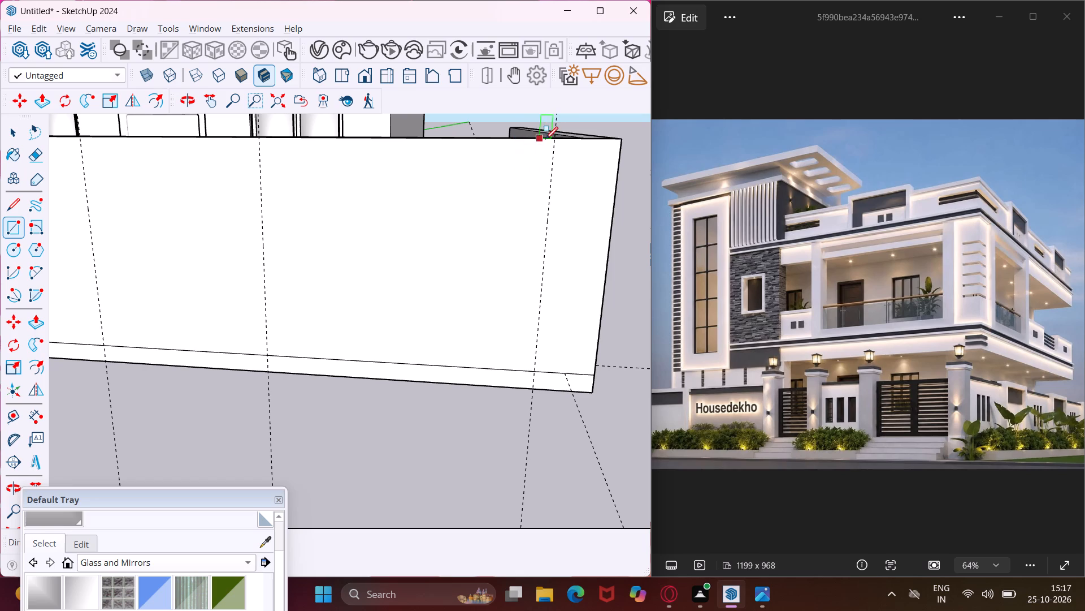
# Draw a rectangle on the front wall's outer end, from the last guide at the top edge to the wall's lower outer corner.
pyautogui.scroll(3, 555, 142)
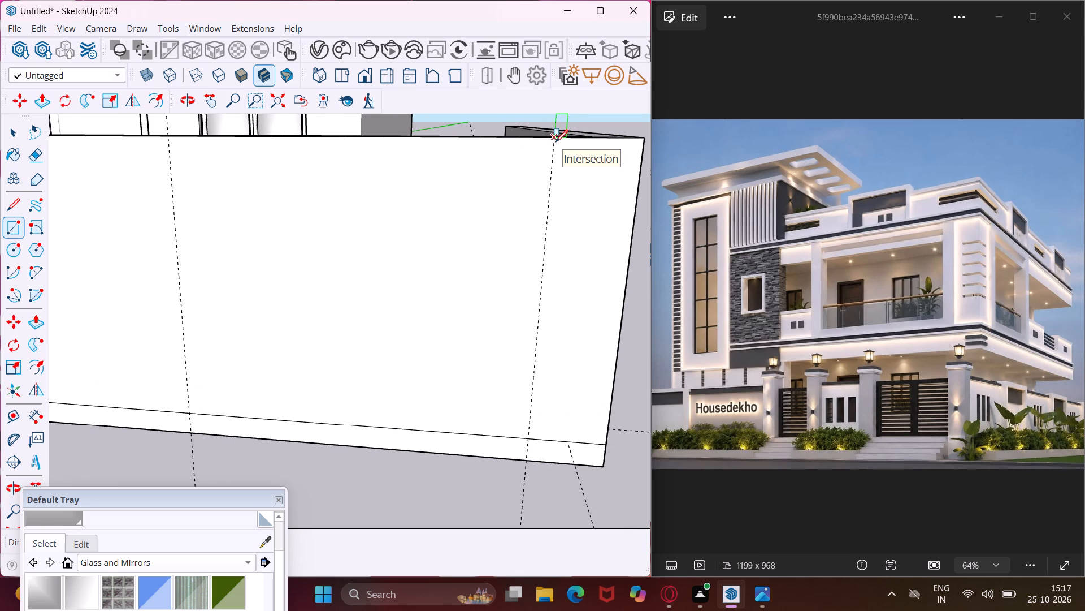
pyautogui.click(554, 140)
pyautogui.scroll(-3, 568, 195)
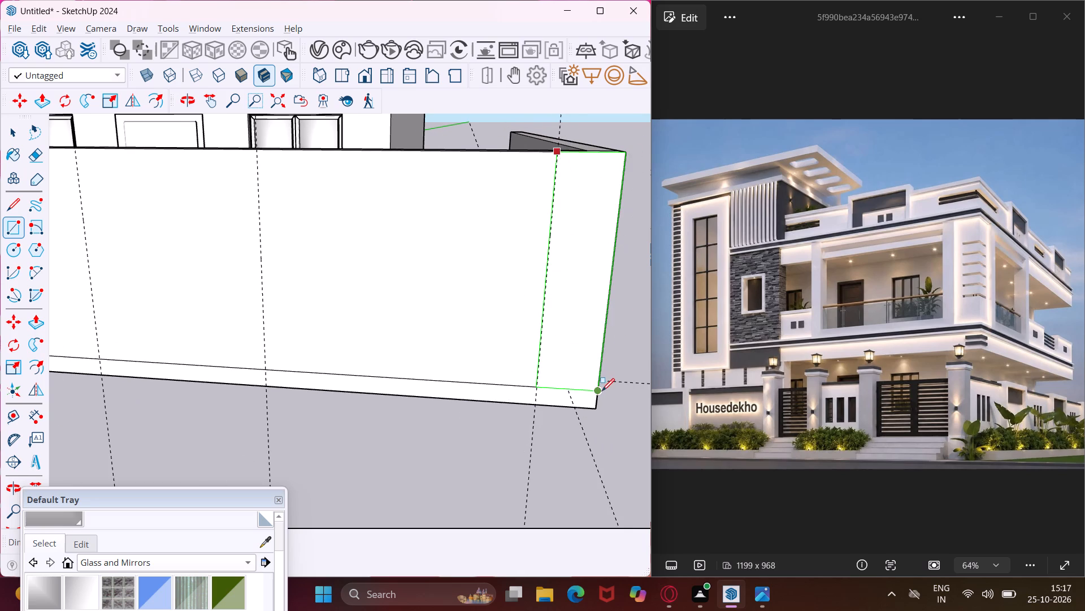
pyautogui.scroll(10, 598, 390)
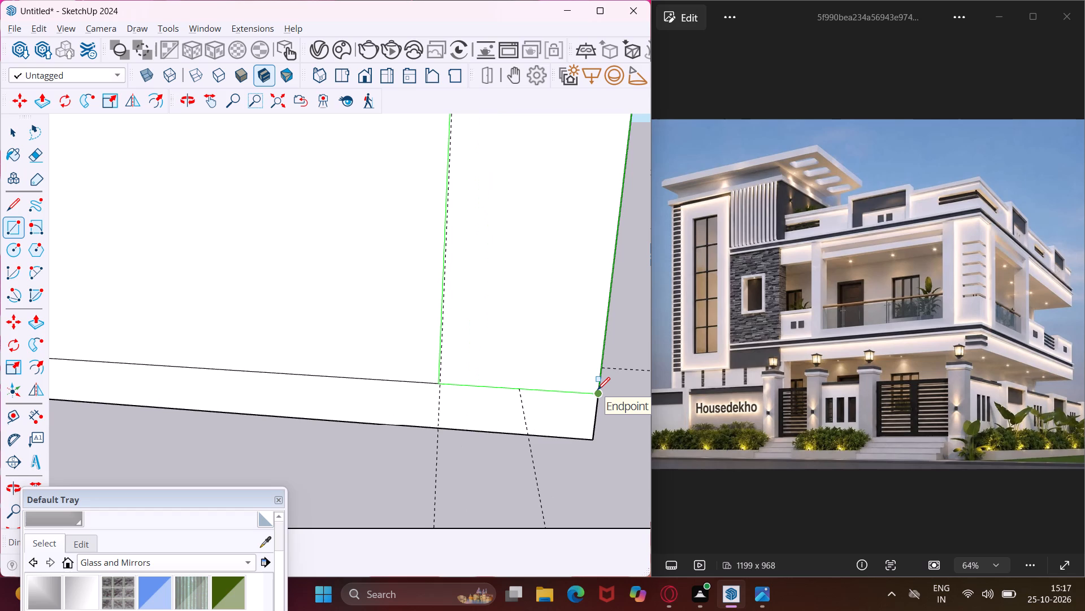
pyautogui.click(601, 390)
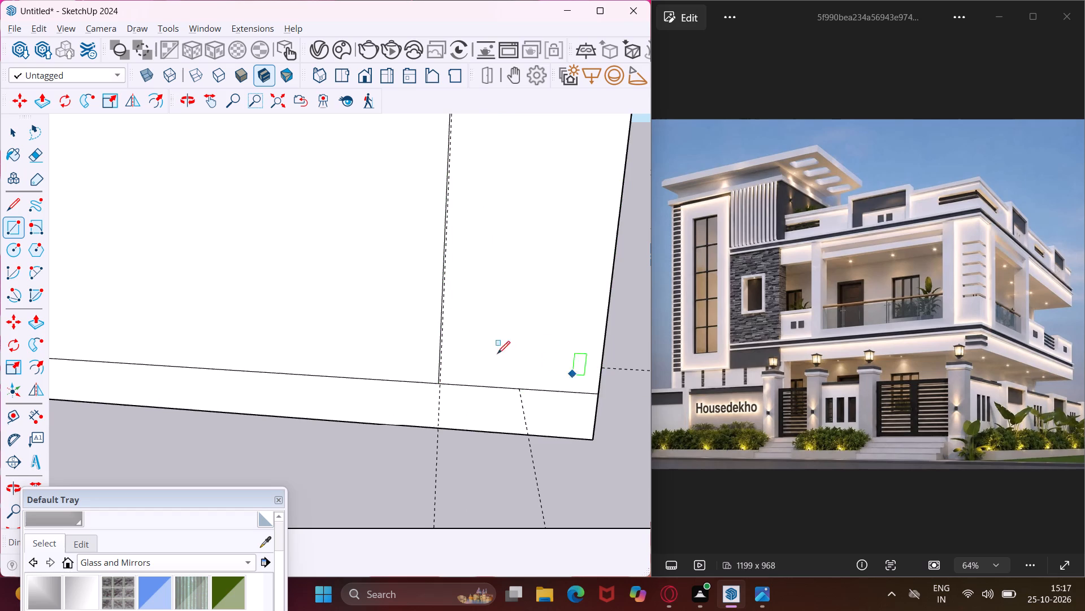
# Draw a narrow pillar rectangle on the front wall, from the second guide at the top edge down to the plinth line.
pyautogui.scroll(-16, 472, 347)
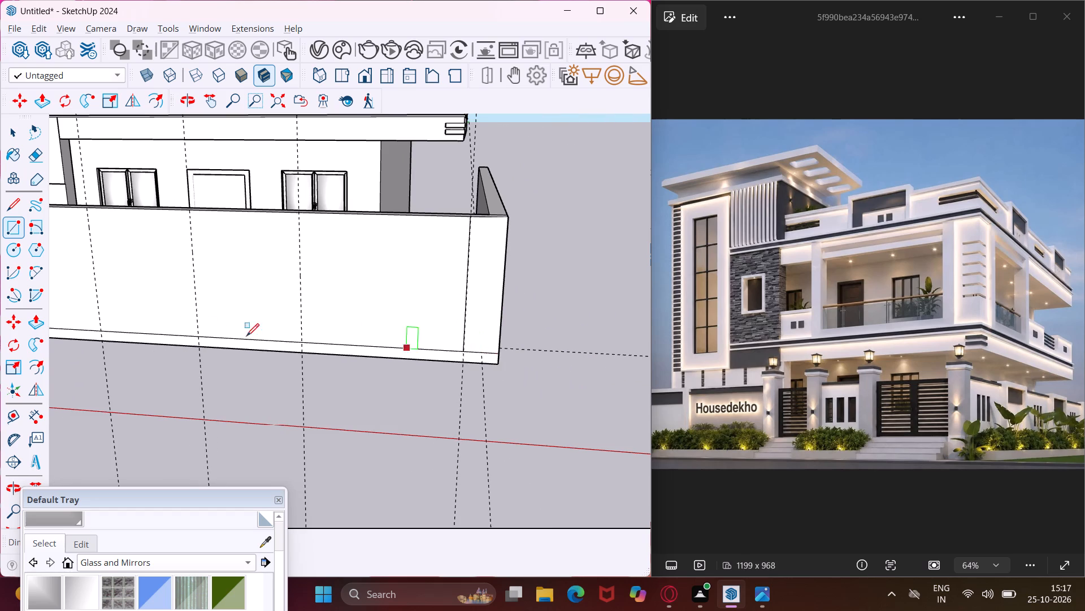
pyautogui.scroll(9, 184, 217)
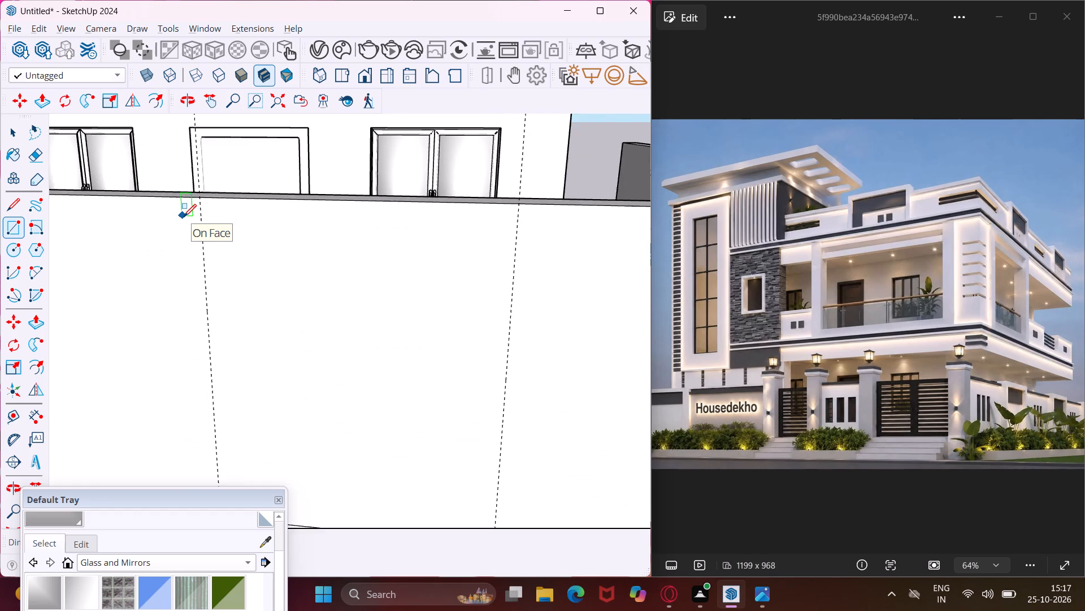
pyautogui.scroll(7, 184, 217)
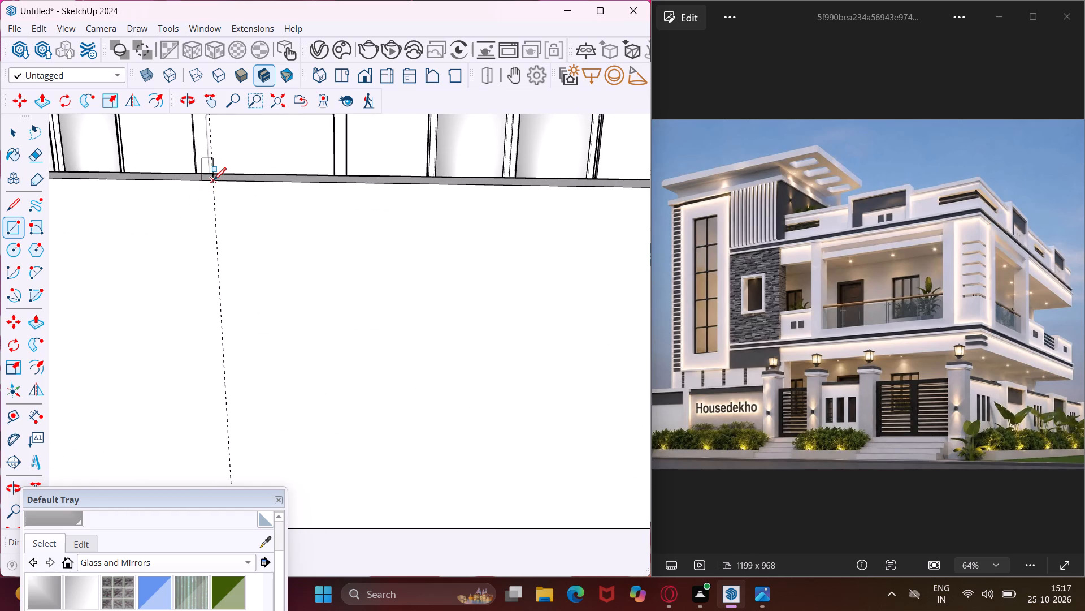
pyautogui.moveTo(214, 180); pyautogui.dragTo(222, 183)
pyautogui.scroll(-14, 248, 222)
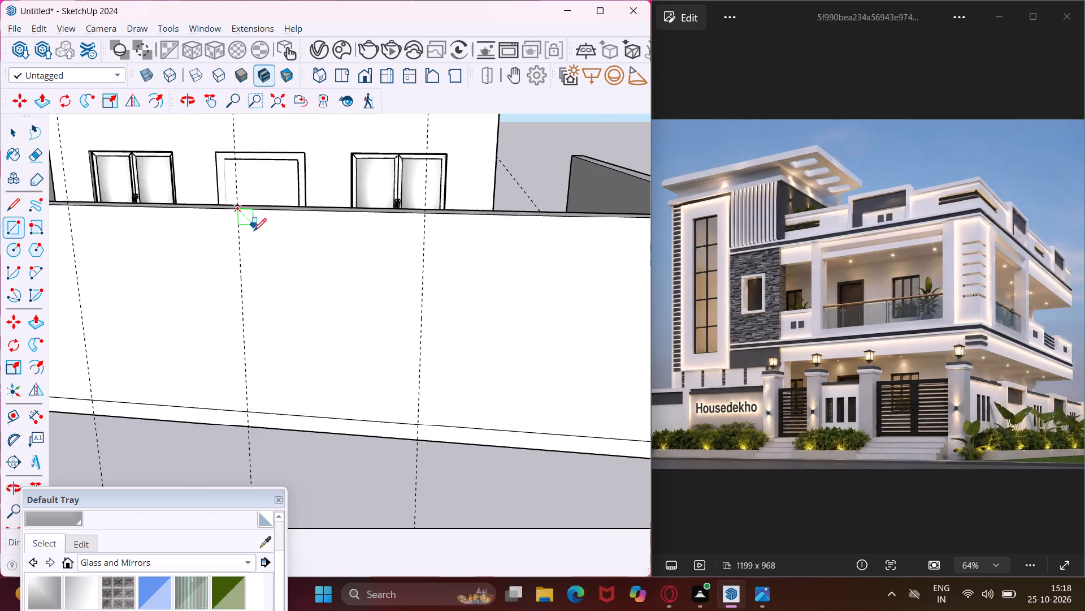
pyautogui.scroll(-2, 254, 231)
pyautogui.scroll(3, 283, 354)
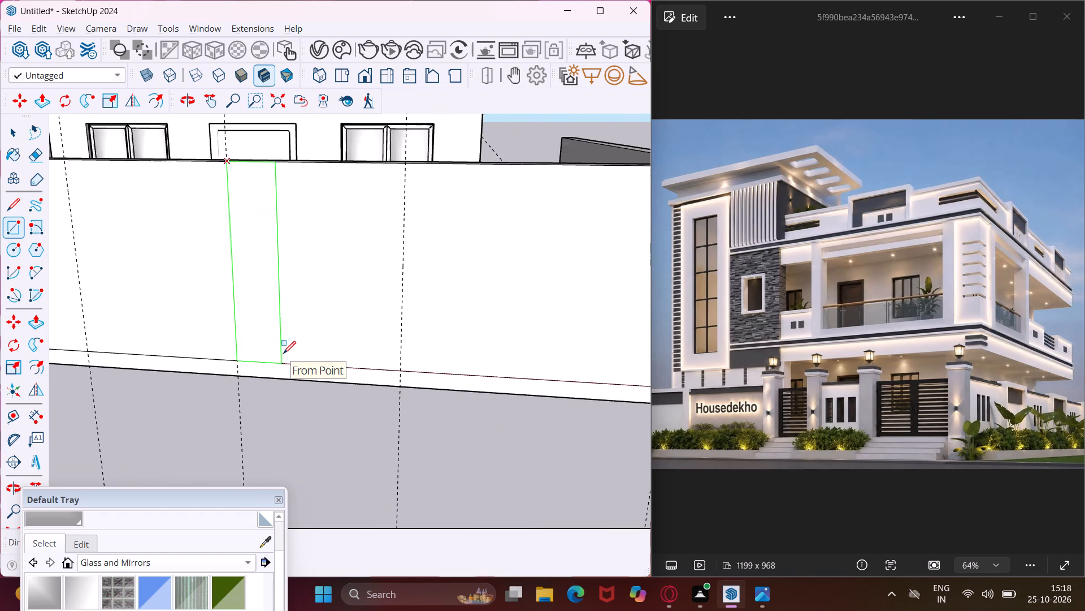
pyautogui.scroll(1, 283, 354)
pyautogui.scroll(-4, 283, 354)
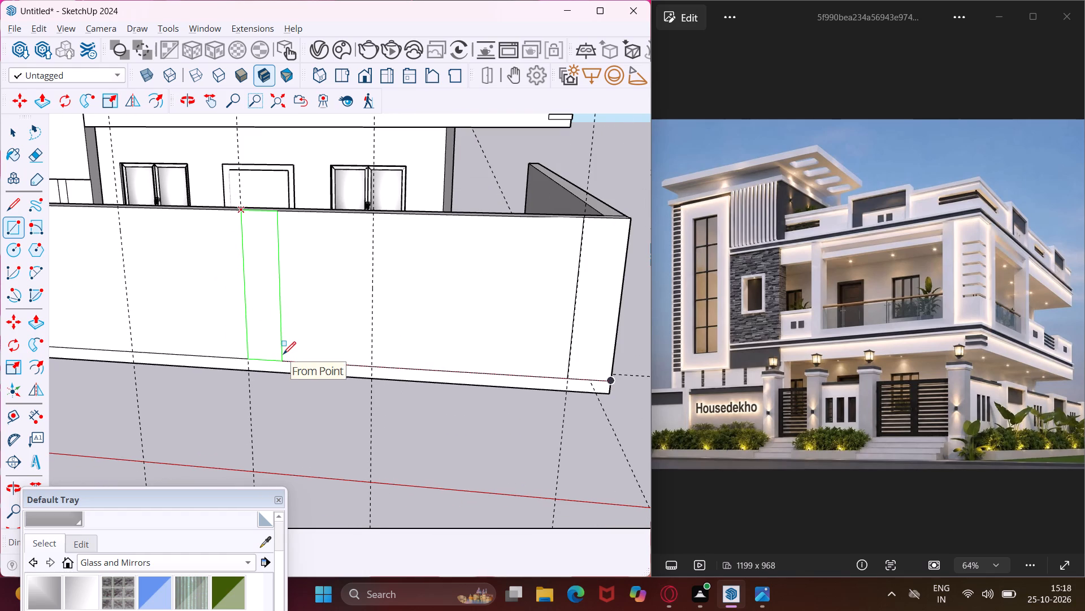
pyautogui.click(283, 354)
pyautogui.press('Escape')
pyautogui.press('space')
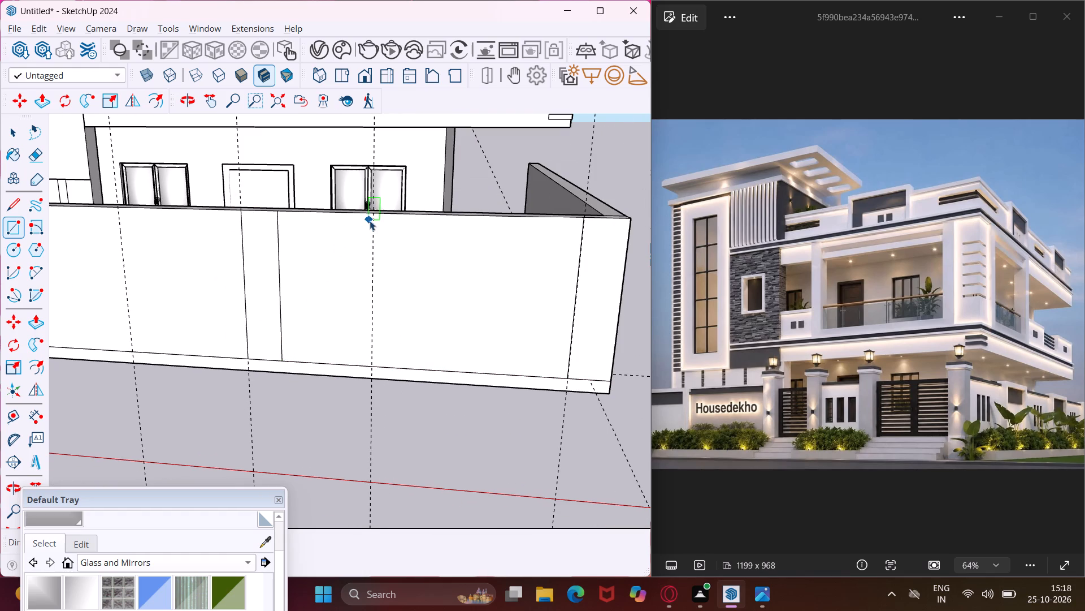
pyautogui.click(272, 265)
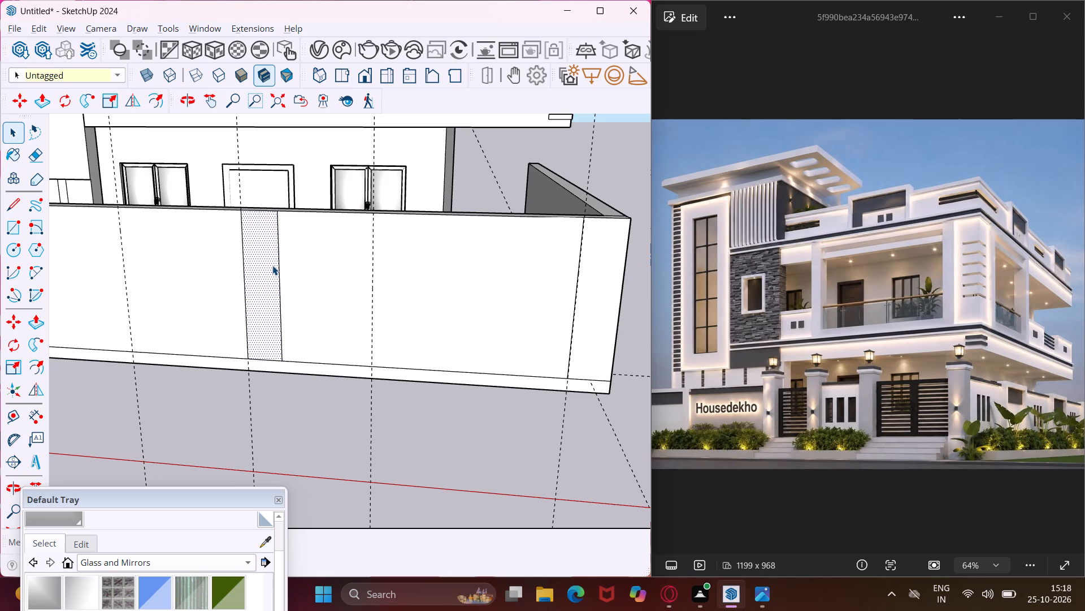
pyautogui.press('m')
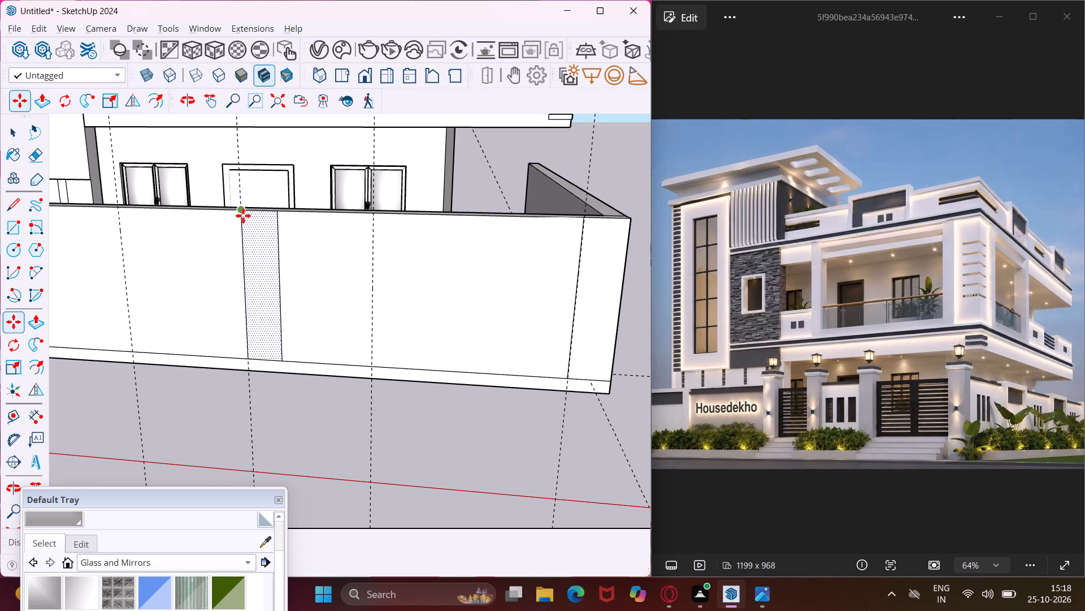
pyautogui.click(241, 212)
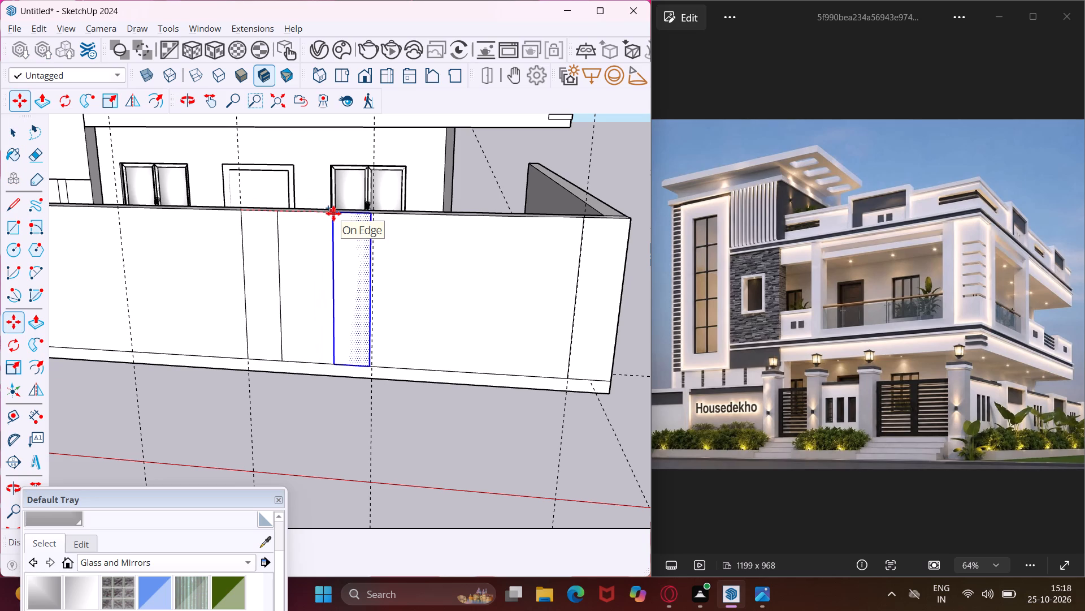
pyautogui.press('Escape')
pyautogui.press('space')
# Copy the pillar face along the wall's top edge so its edge nearer the outer corner meets the third guide.
pyautogui.click(270, 251)
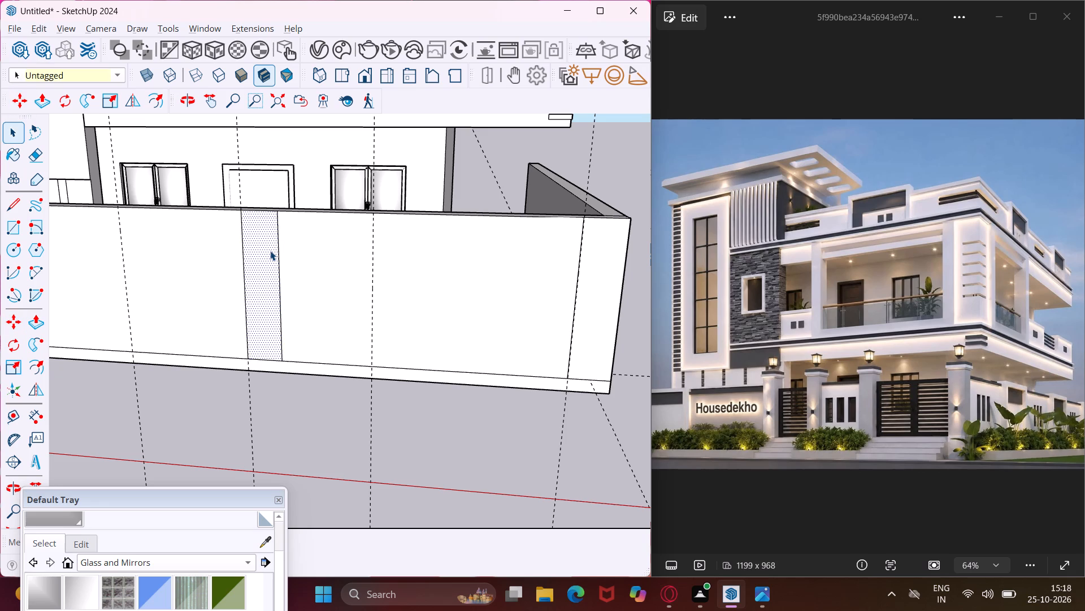
pyautogui.press('m')
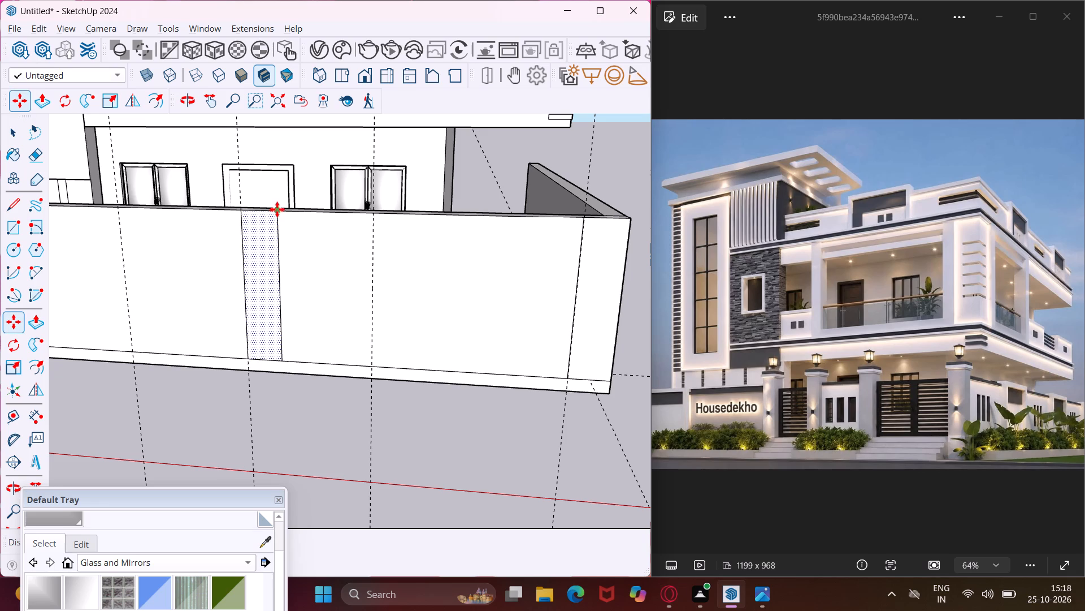
pyautogui.click(277, 209)
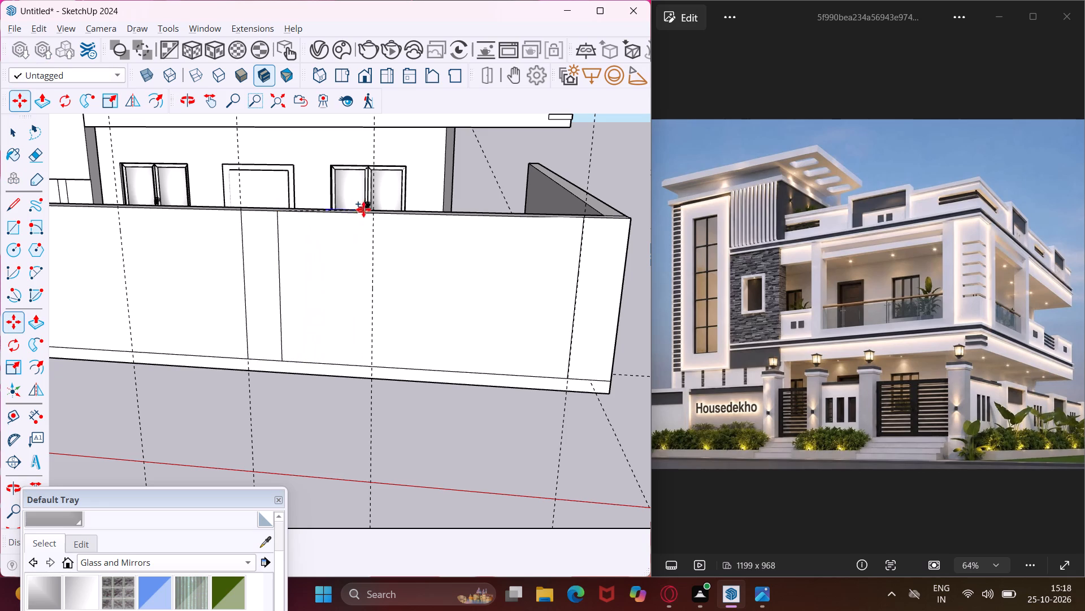
pyautogui.click(372, 212)
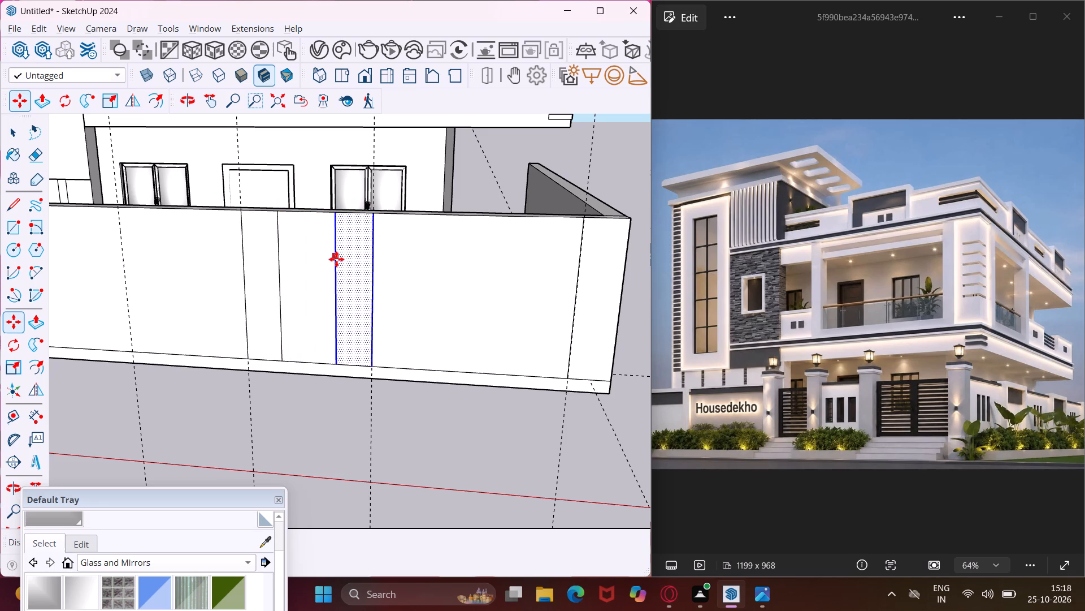
pyautogui.press('Escape')
pyautogui.press('space')
# Copy the second-guide pillar face along the wall's top edge so its edge nearer the outer corner meets the first guide.
pyautogui.click(270, 251)
pyautogui.press('m')
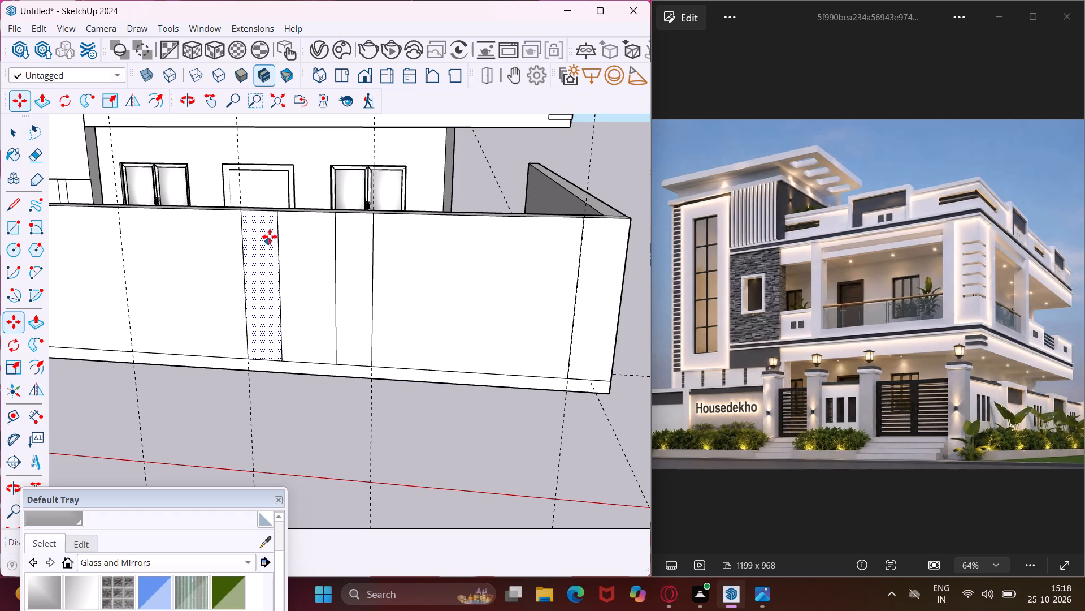
pyautogui.click(277, 213)
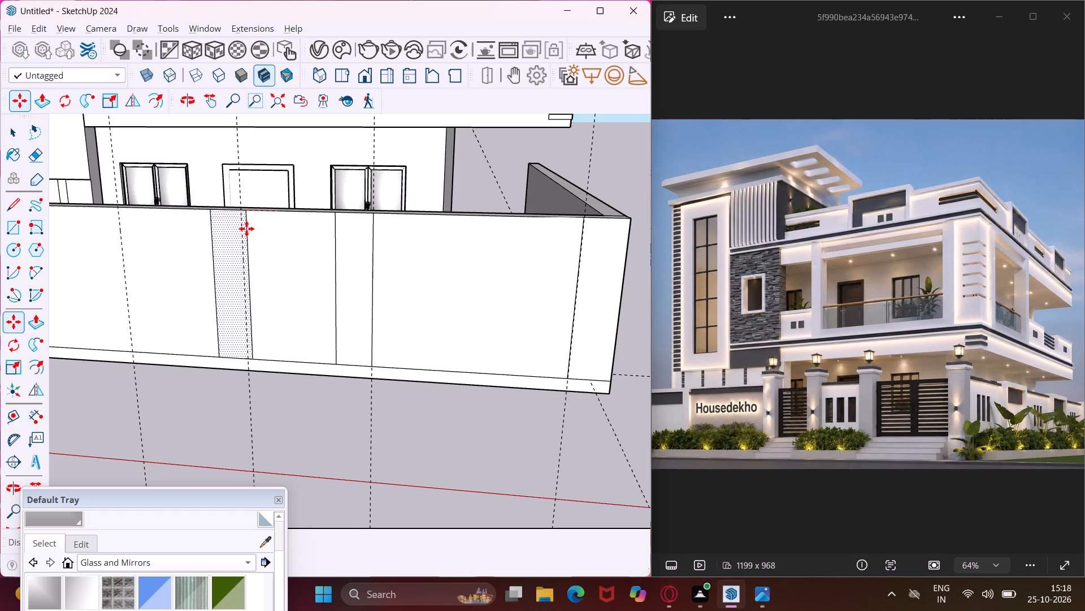
pyautogui.click(119, 209)
pyautogui.press('Escape')
pyautogui.press('space')
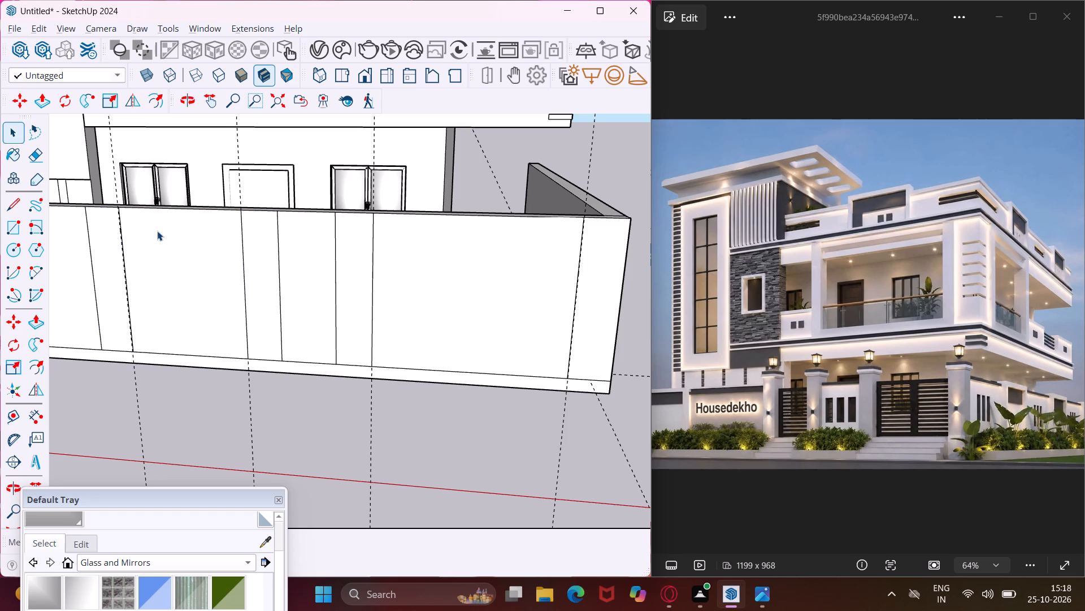
# Push/Pull the pillar face at the first guide slightly outward from the front wall.
pyautogui.moveTo(171, 240); pyautogui.dragTo(455, 243, button='middle')
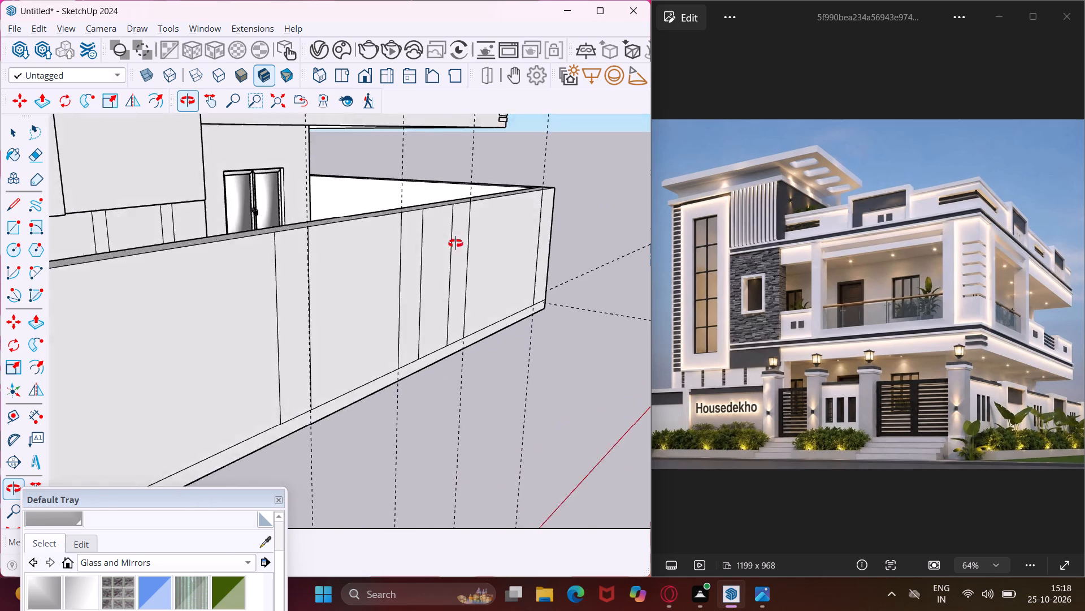
pyautogui.moveTo(455, 243); pyautogui.dragTo(473, 264, button='middle')
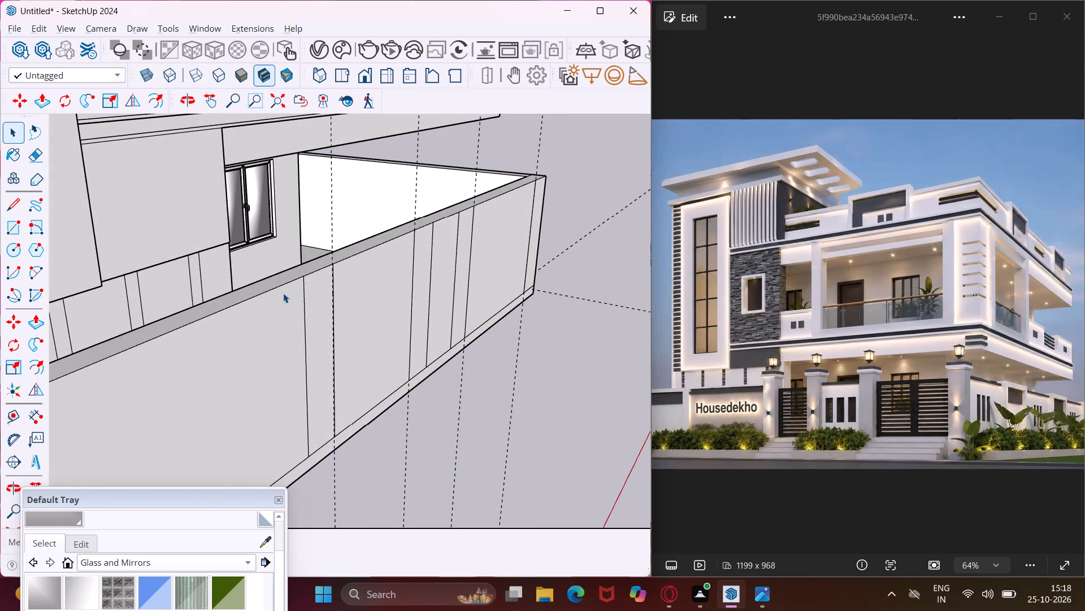
pyautogui.scroll(8, 313, 277)
pyautogui.click(315, 299)
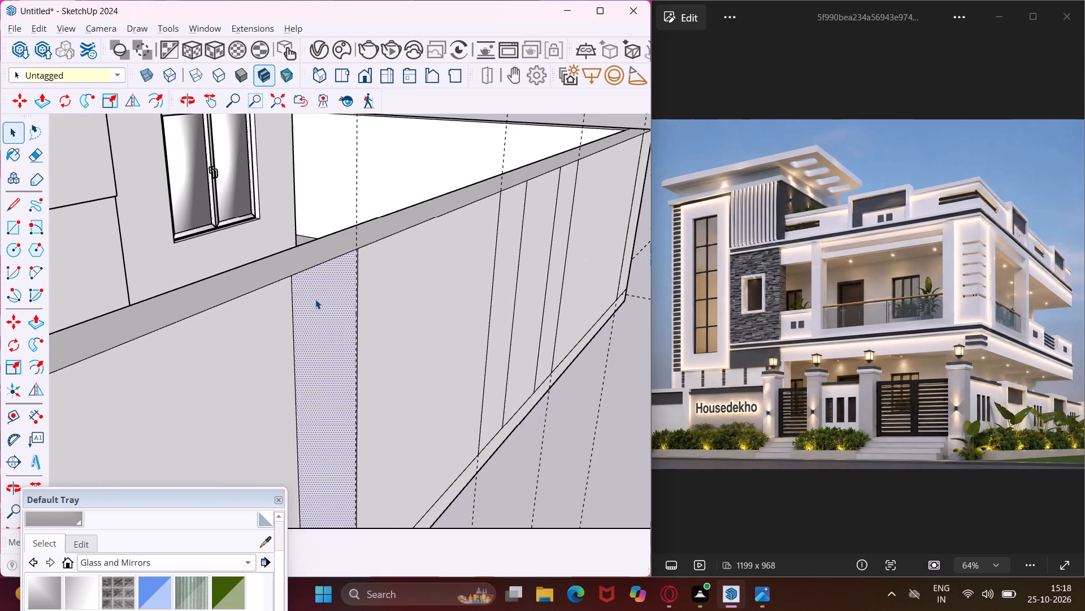
pyautogui.press('p')
pyautogui.click(315, 299)
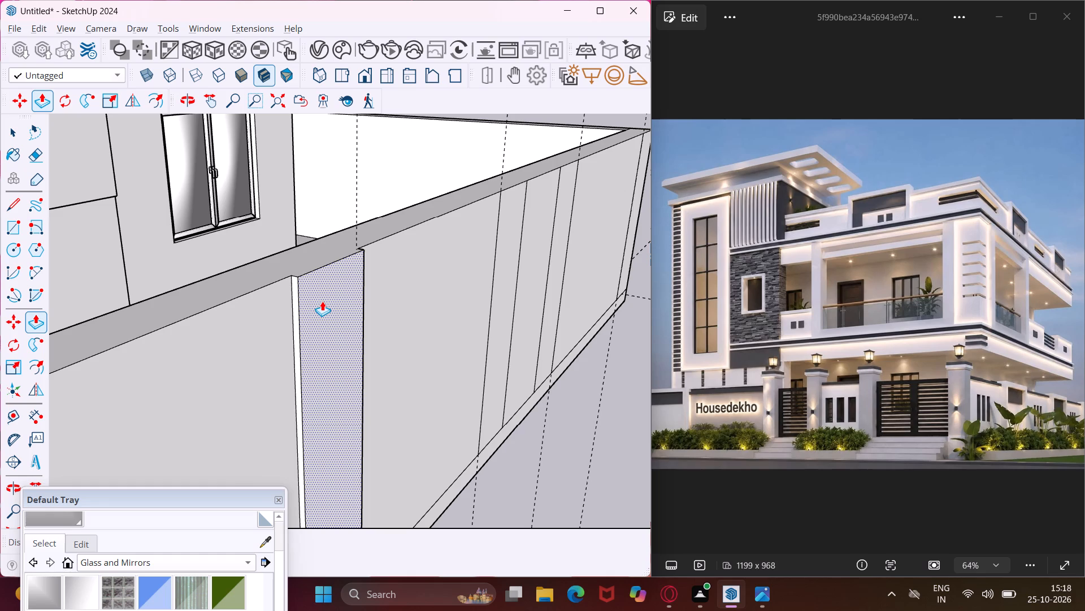
pyautogui.click(322, 301)
pyautogui.press('Escape')
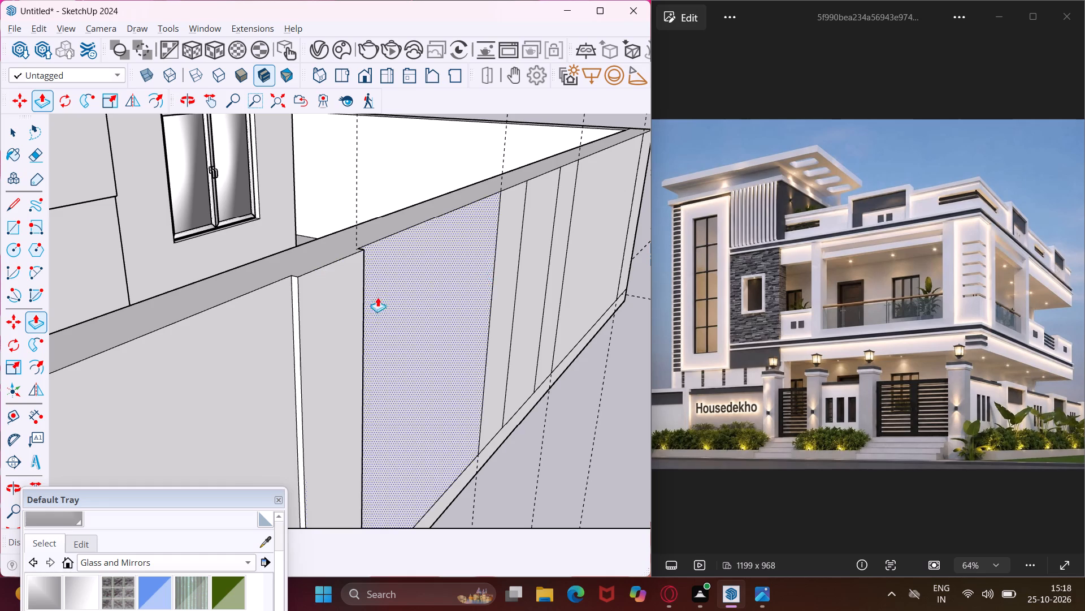
# Repeat the same outward Push/Pull on the two middle pillar faces and the one at the wall's outer end.
pyautogui.click(501, 268)
pyautogui.click(501, 268)
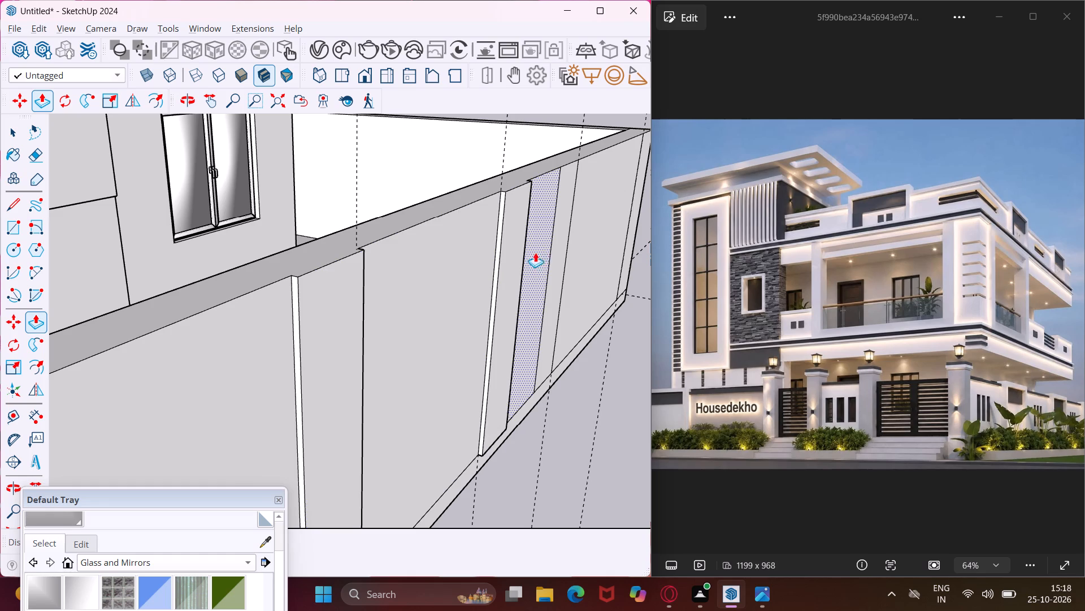
pyautogui.doubleClick(556, 235)
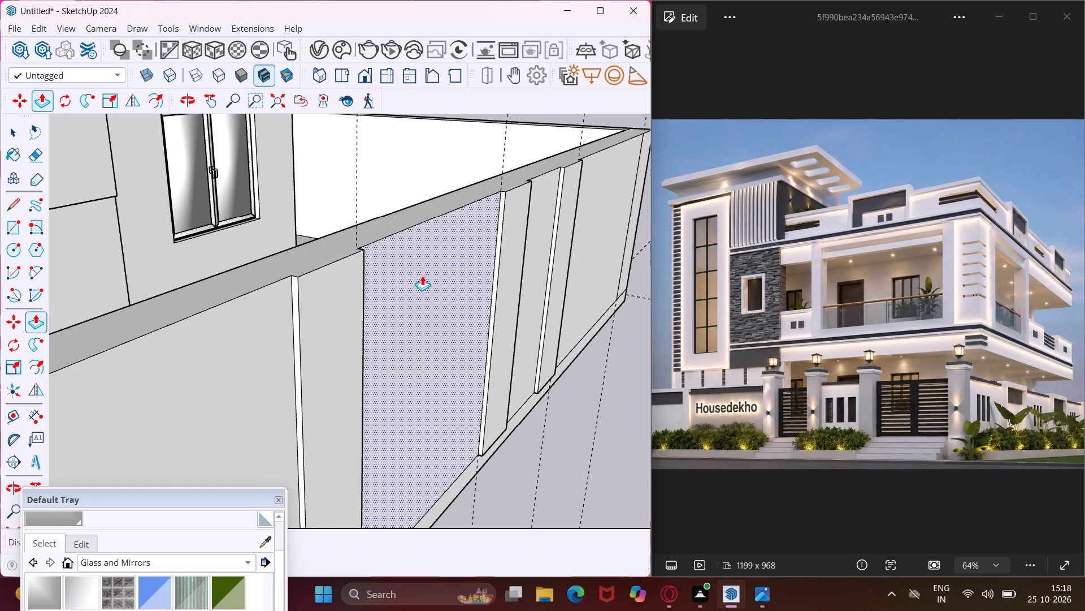
pyautogui.scroll(-2, 420, 276)
pyautogui.scroll(3, 610, 185)
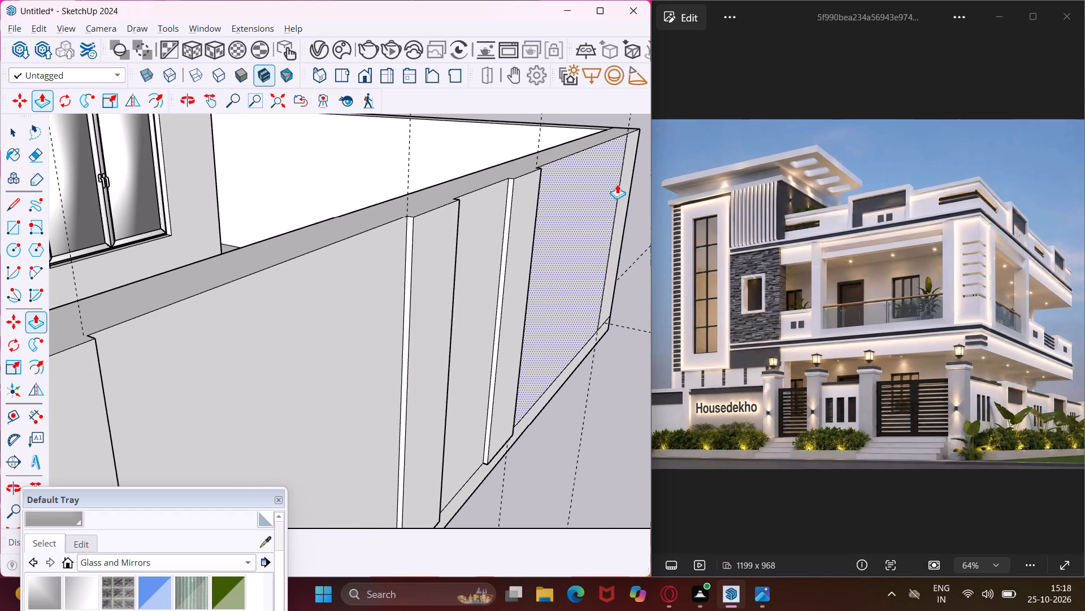
pyautogui.doubleClick(621, 190)
# Push/Pull the first pillar's front face back through the wall to slightly past its inner side, keeping the original face.
pyautogui.scroll(-5, 482, 227)
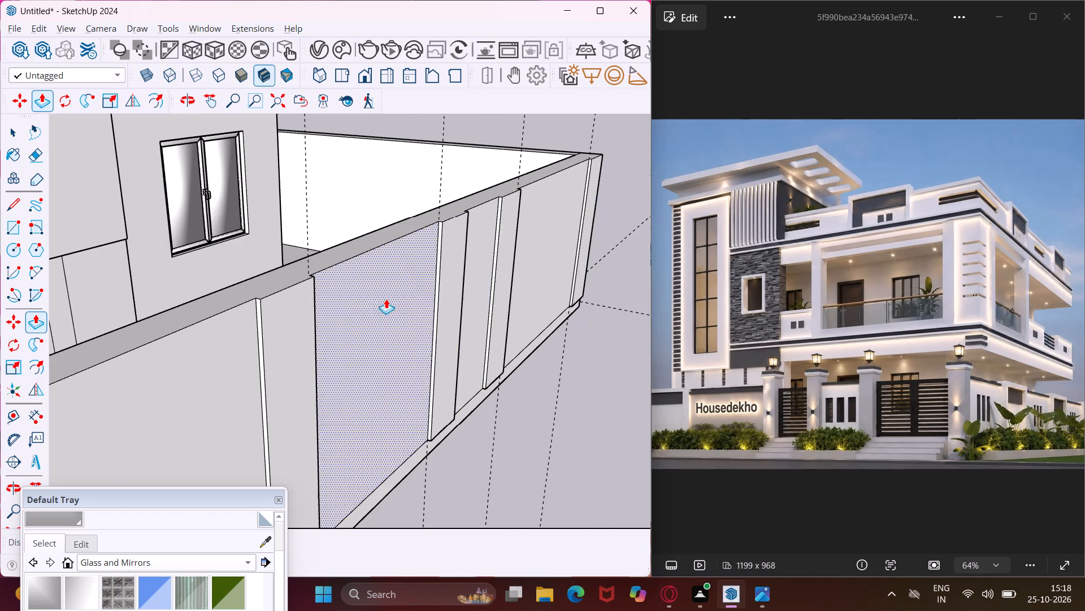
pyautogui.moveTo(314, 369); pyautogui.dragTo(355, 398, button='middle')
pyautogui.scroll(3, 349, 376)
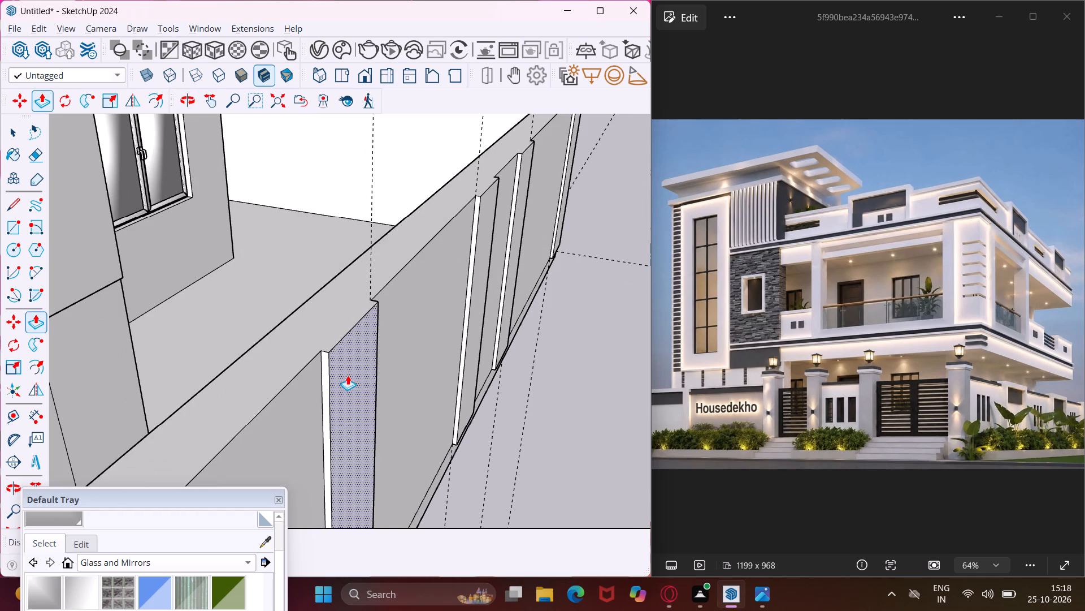
pyautogui.click(348, 375)
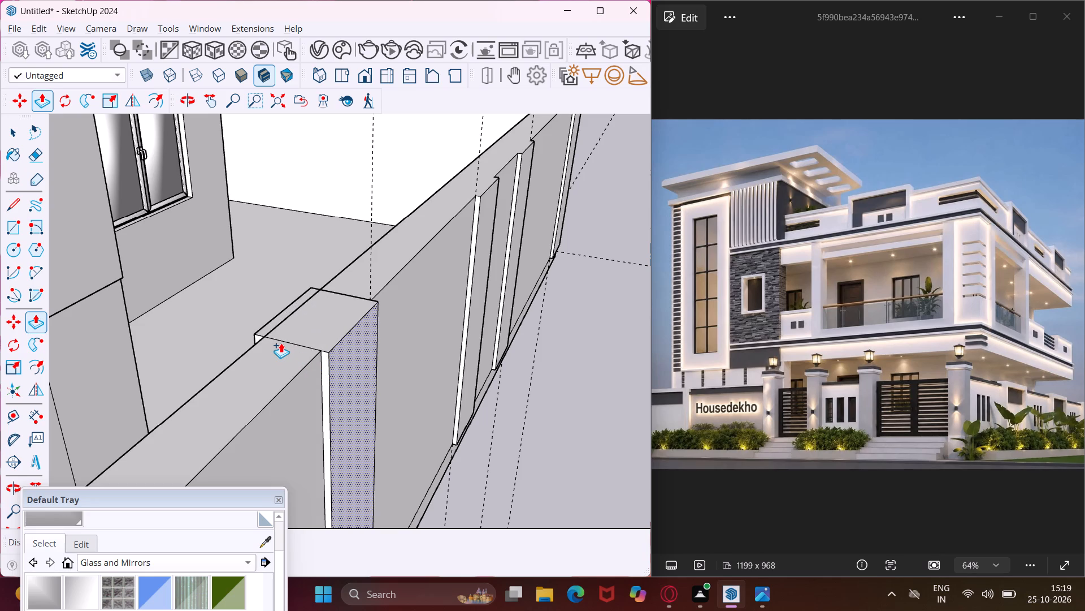
pyautogui.click(281, 343)
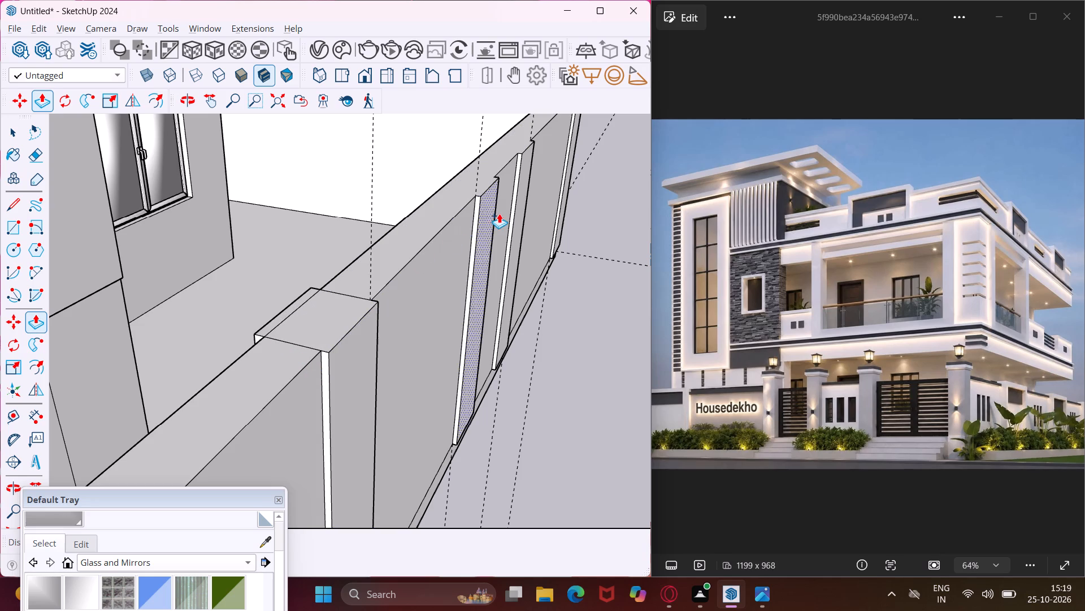
# Repeat the same through-wall Push/Pull on the two middle pillars and the outer-end pillar.
pyautogui.doubleClick(485, 217)
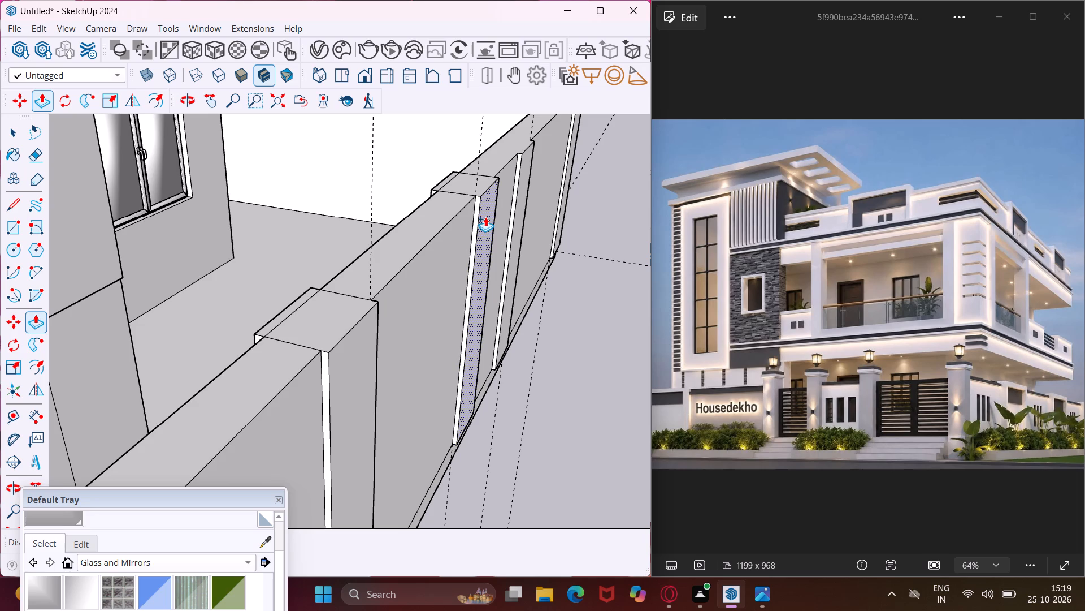
pyautogui.doubleClick(527, 168)
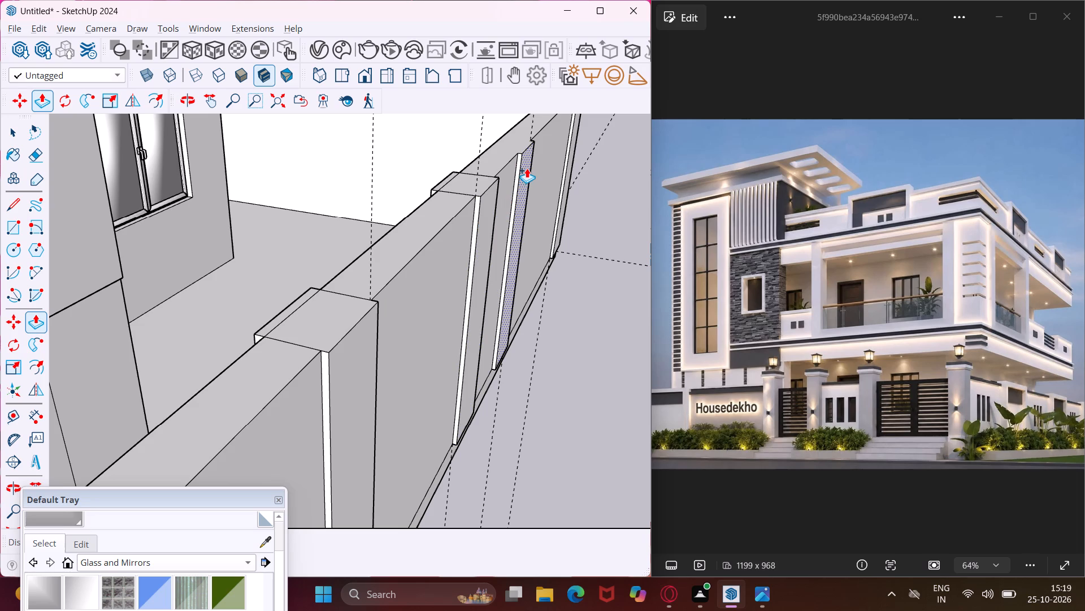
pyautogui.scroll(-3, 459, 184)
pyautogui.scroll(3, 559, 130)
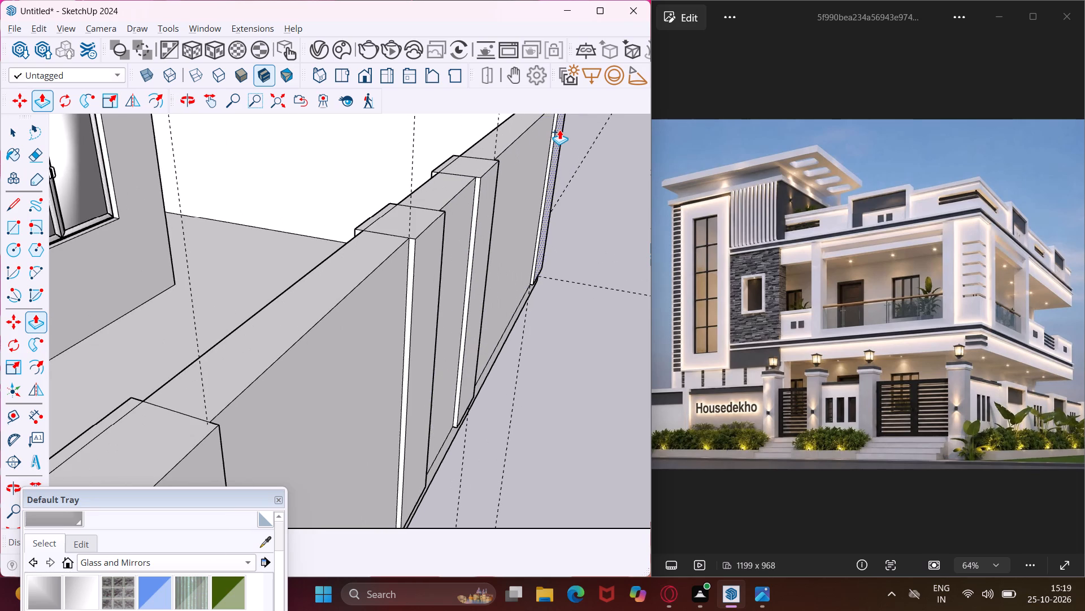
pyautogui.doubleClick(559, 130)
# Push/Pull the outer-end pillar's main top face upward slightly above the front boundary wall.
pyautogui.moveTo(359, 298); pyautogui.dragTo(145, 437, button='middle')
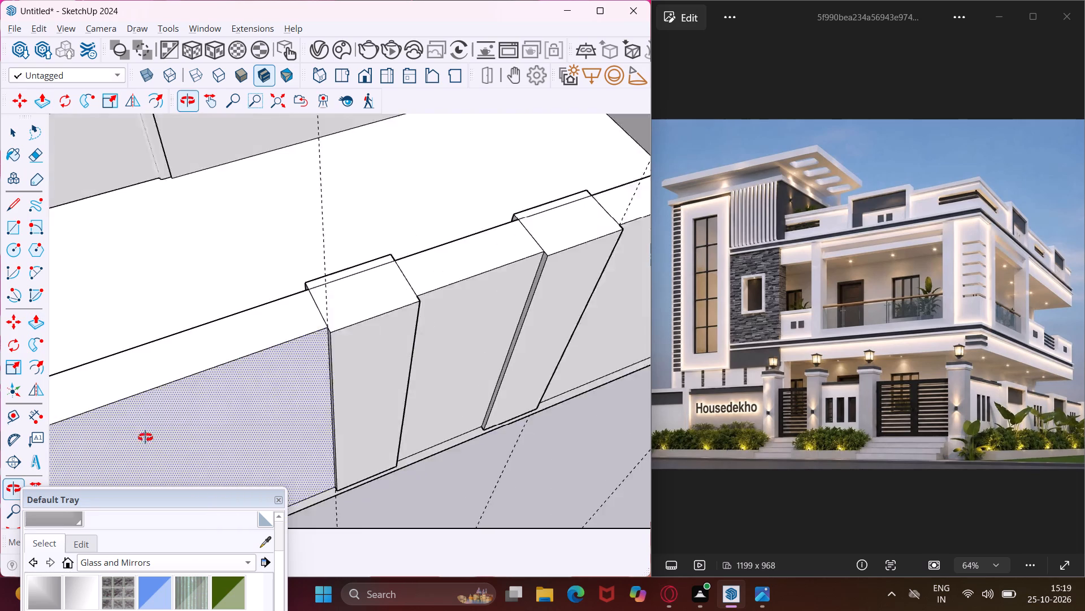
pyautogui.moveTo(145, 437); pyautogui.dragTo(144, 438, button='middle')
pyautogui.scroll(-9, 146, 417)
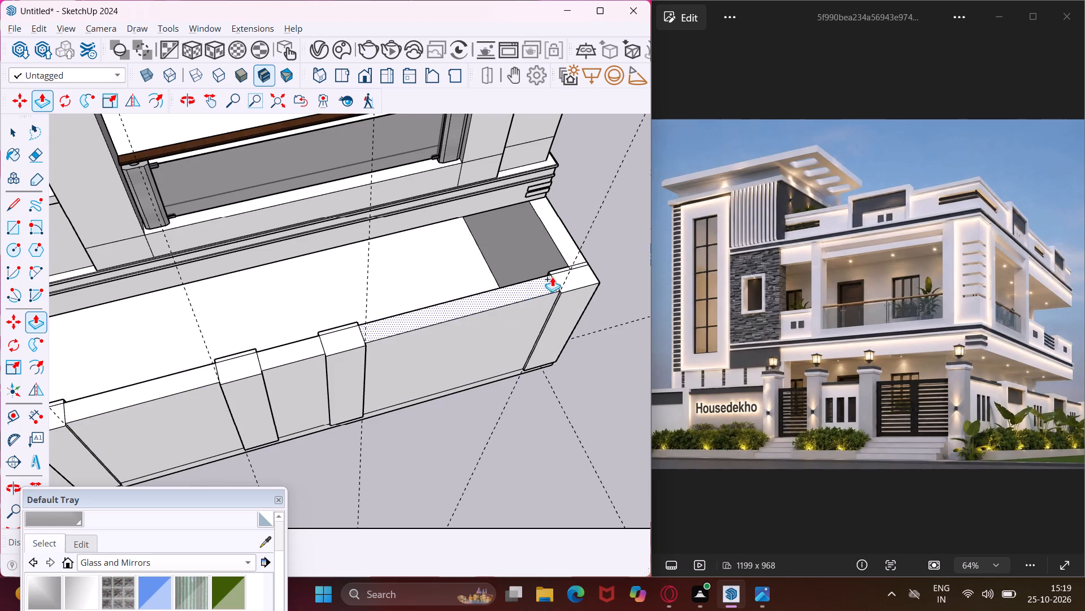
pyautogui.scroll(3, 581, 267)
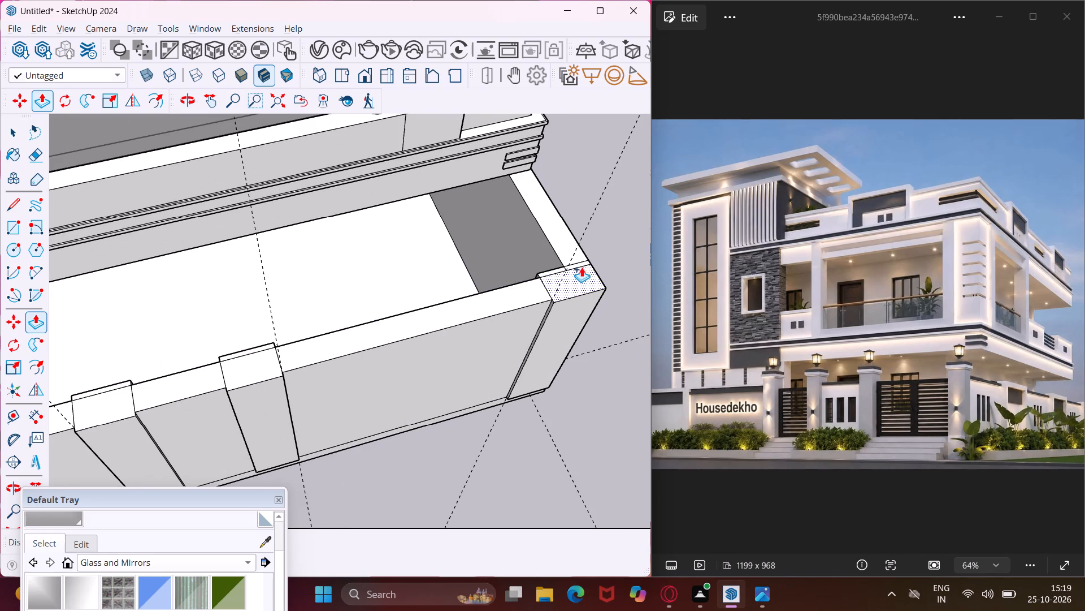
pyautogui.moveTo(581, 267); pyautogui.dragTo(450, 175, button='middle')
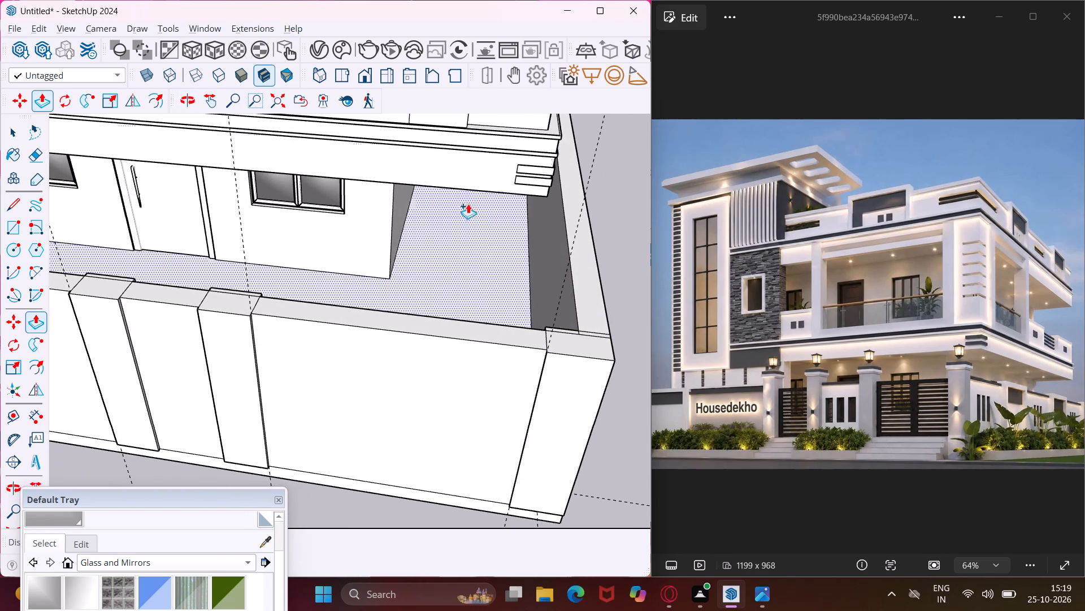
pyautogui.scroll(8, 585, 333)
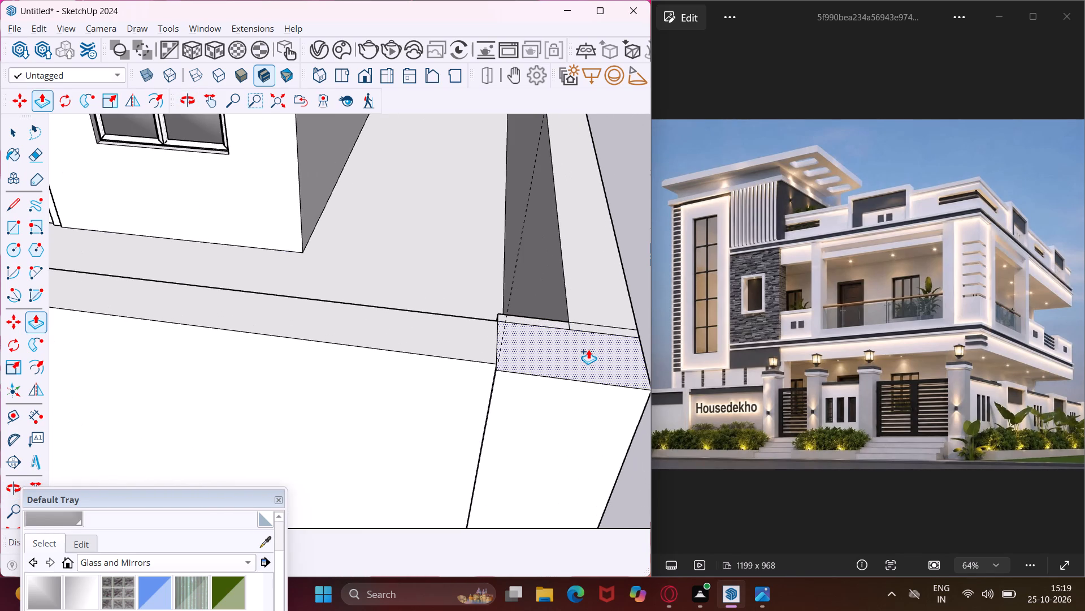
pyautogui.click(588, 349)
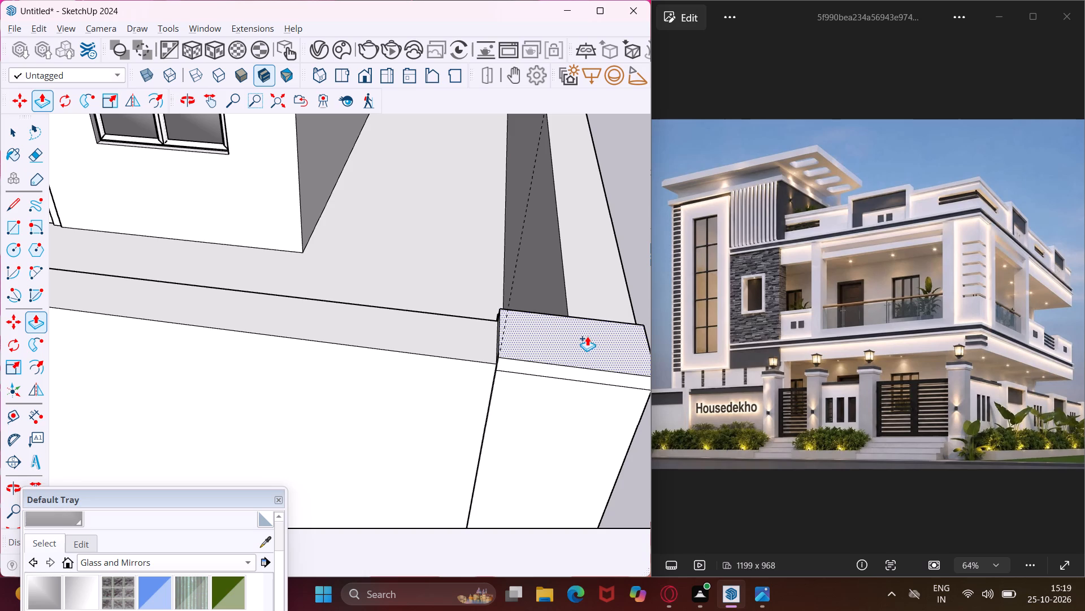
pyautogui.click(587, 336)
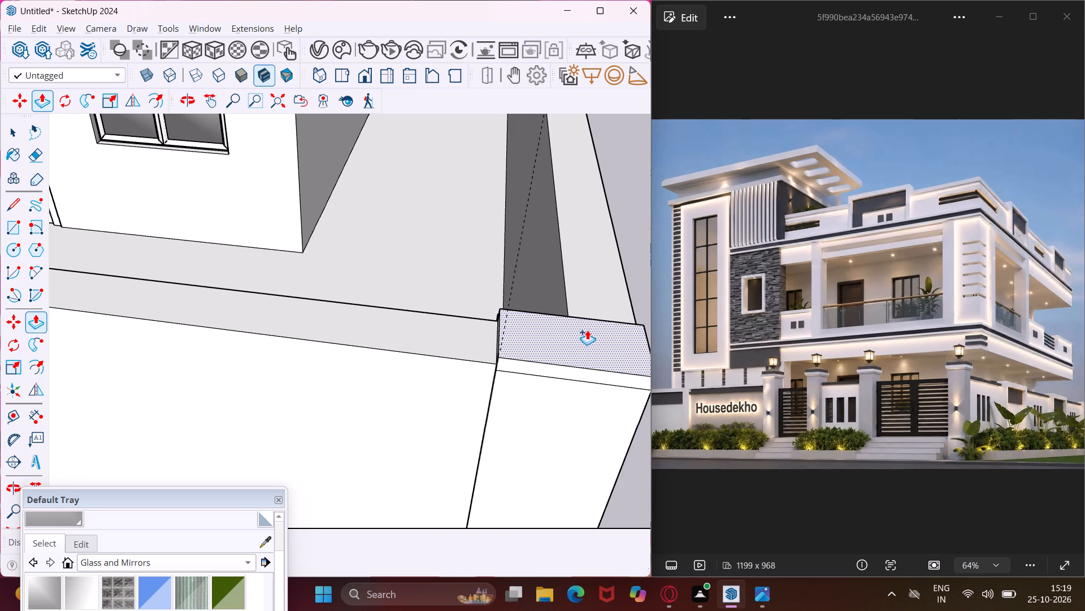
# Raise the remaining narrow top faces on the outer-end pillar's inner side flush with its raised top.
pyautogui.moveTo(554, 348); pyautogui.dragTo(171, 270, button='middle')
pyautogui.moveTo(378, 445); pyautogui.dragTo(393, 475, button='middle')
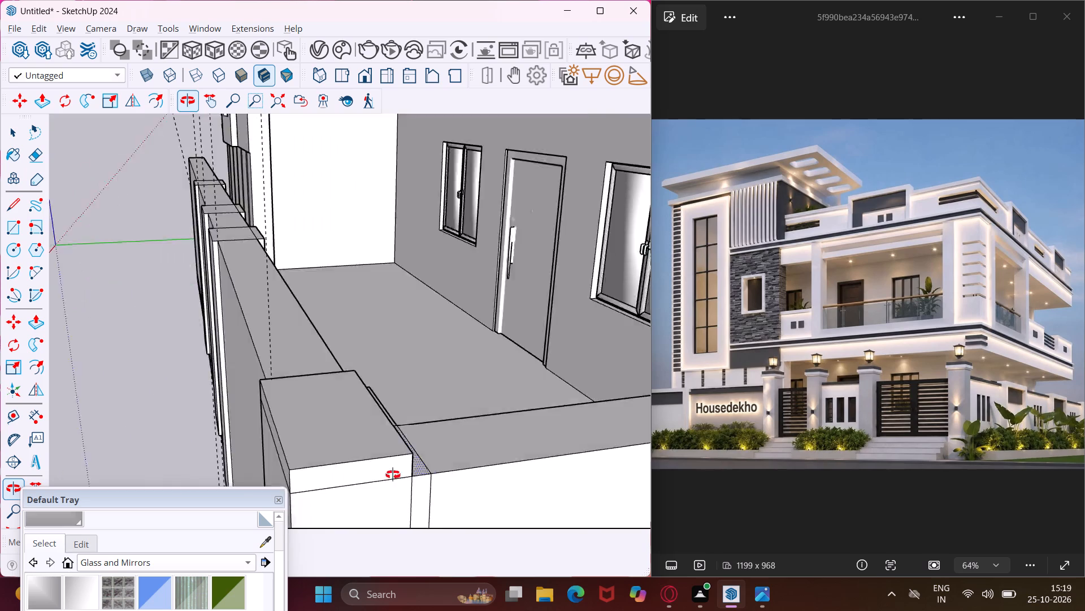
pyautogui.moveTo(393, 475); pyautogui.dragTo(339, 507, button='middle')
pyautogui.scroll(4, 351, 482)
pyautogui.click(351, 482)
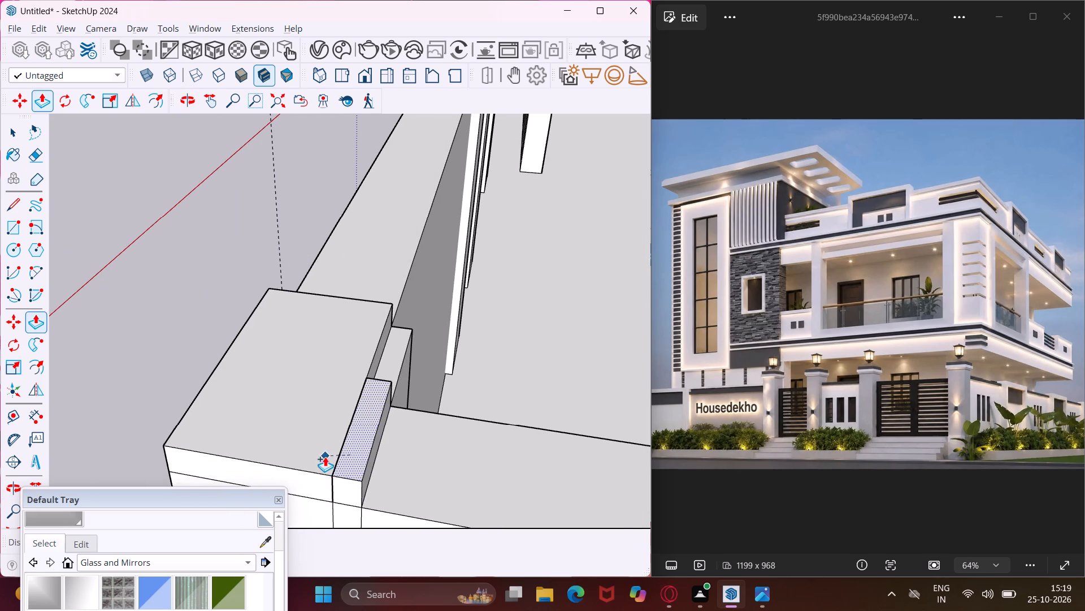
pyautogui.click(325, 457)
pyautogui.click(383, 364)
pyautogui.click(340, 347)
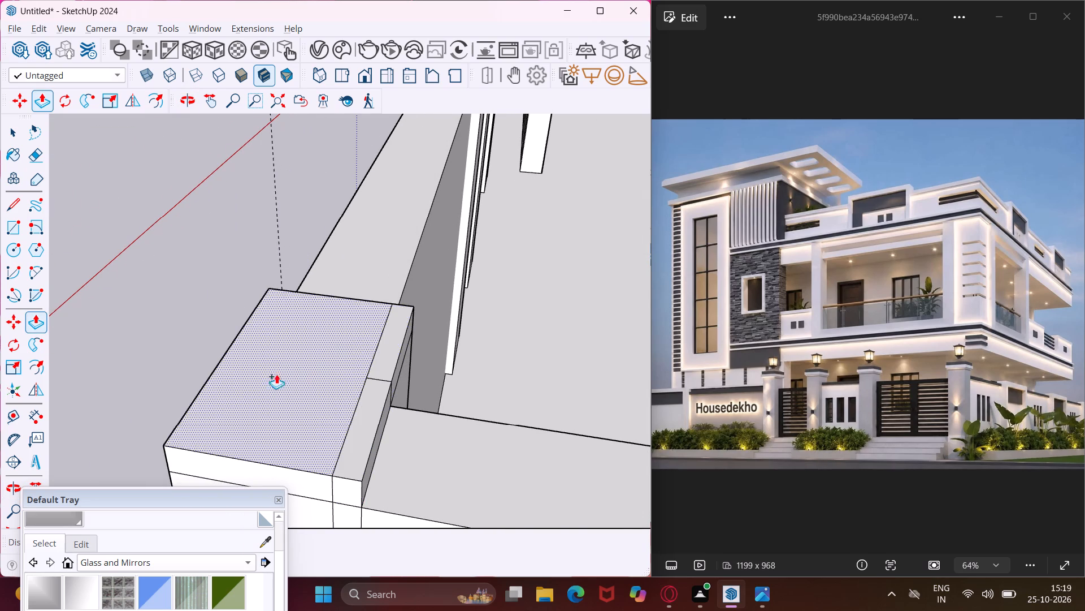
# Repeat the same upward Push/Pull on the second pillar's main top face and its narrow inner-side strip.
pyautogui.scroll(-4, 257, 390)
pyautogui.moveTo(257, 399); pyautogui.dragTo(633, 375, button='middle')
pyautogui.scroll(-2, 589, 356)
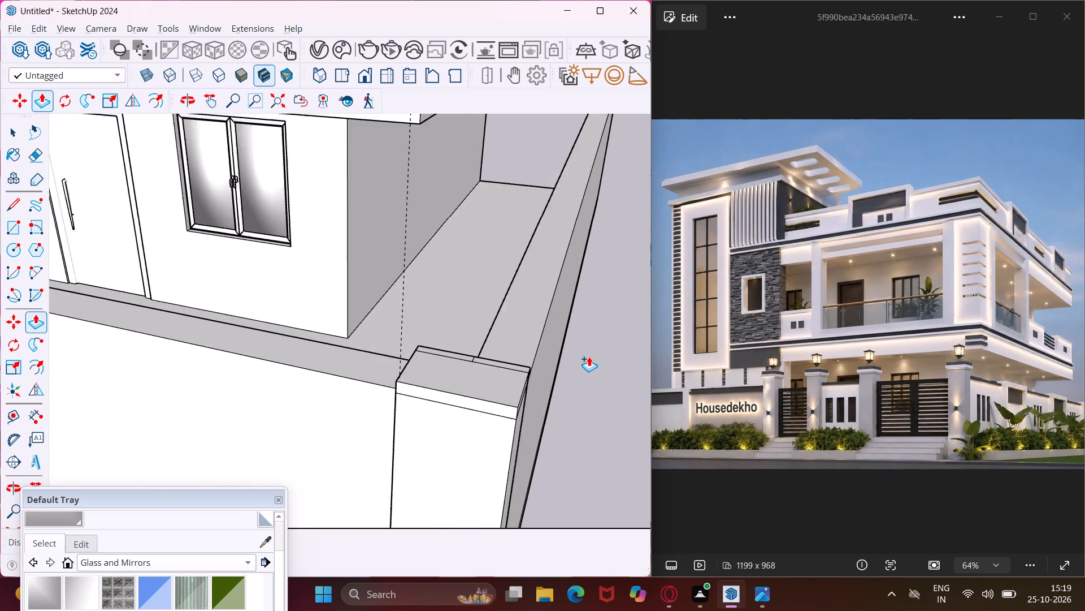
pyautogui.scroll(-9, 589, 356)
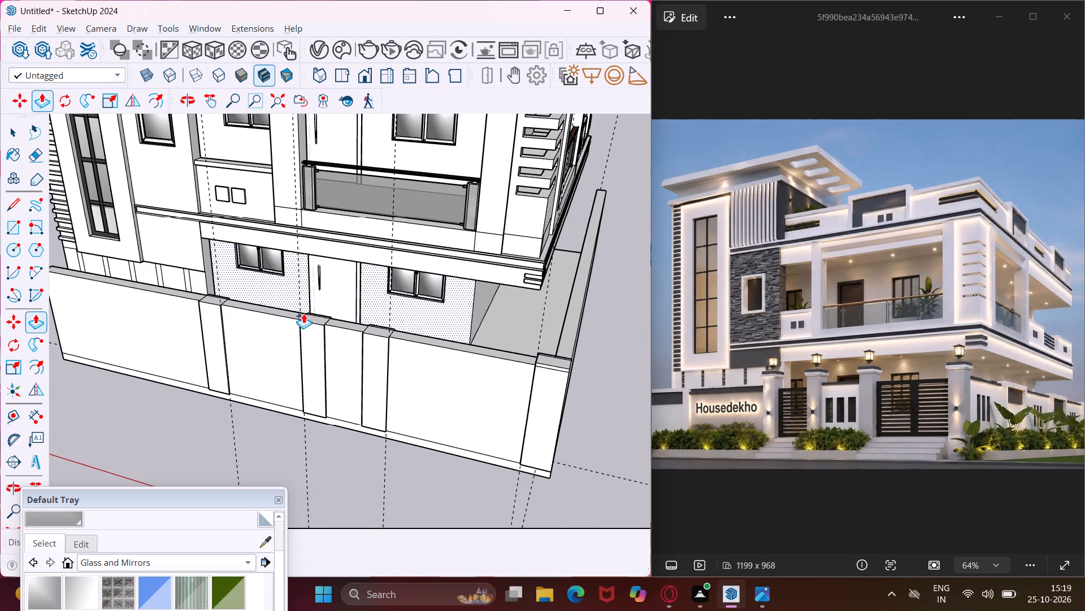
pyautogui.scroll(14, 303, 313)
pyautogui.doubleClick(339, 344)
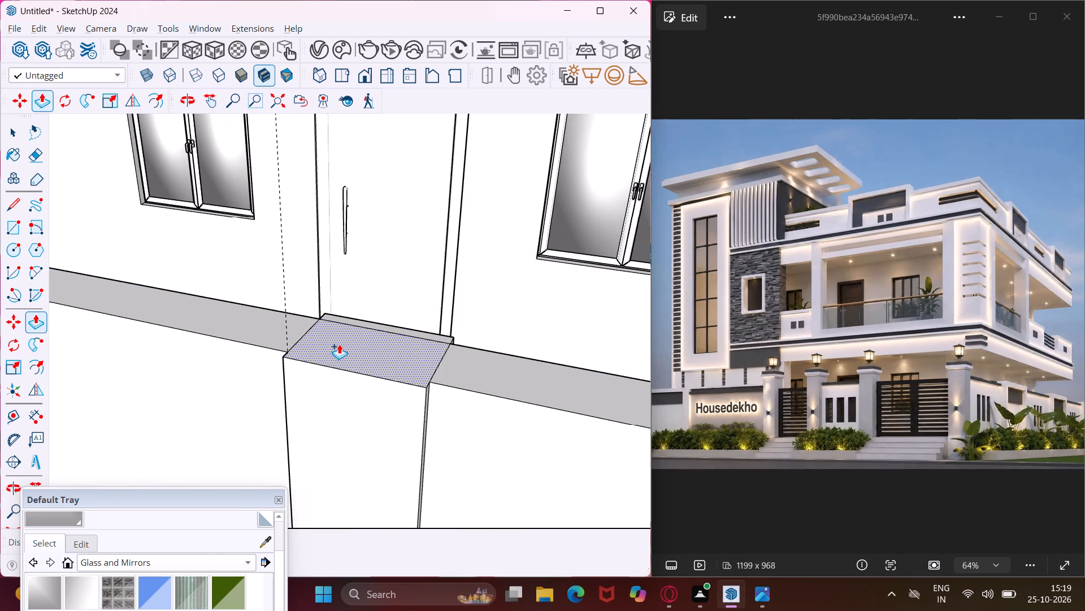
pyautogui.moveTo(387, 316); pyautogui.dragTo(261, 416, button='middle')
pyautogui.scroll(2, 438, 335)
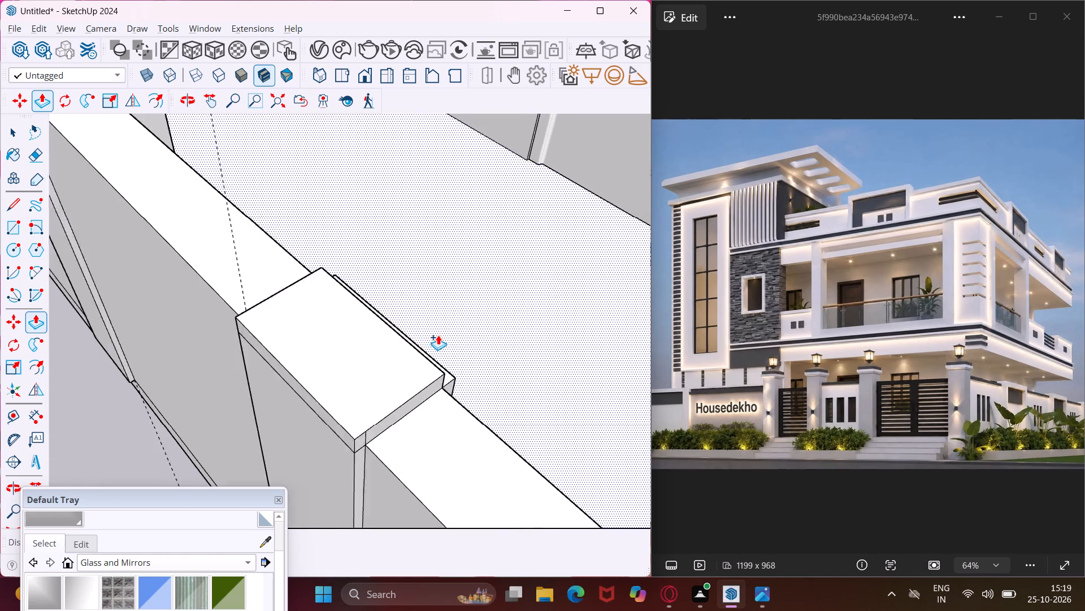
pyautogui.scroll(4, 438, 335)
pyautogui.scroll(-3, 349, 398)
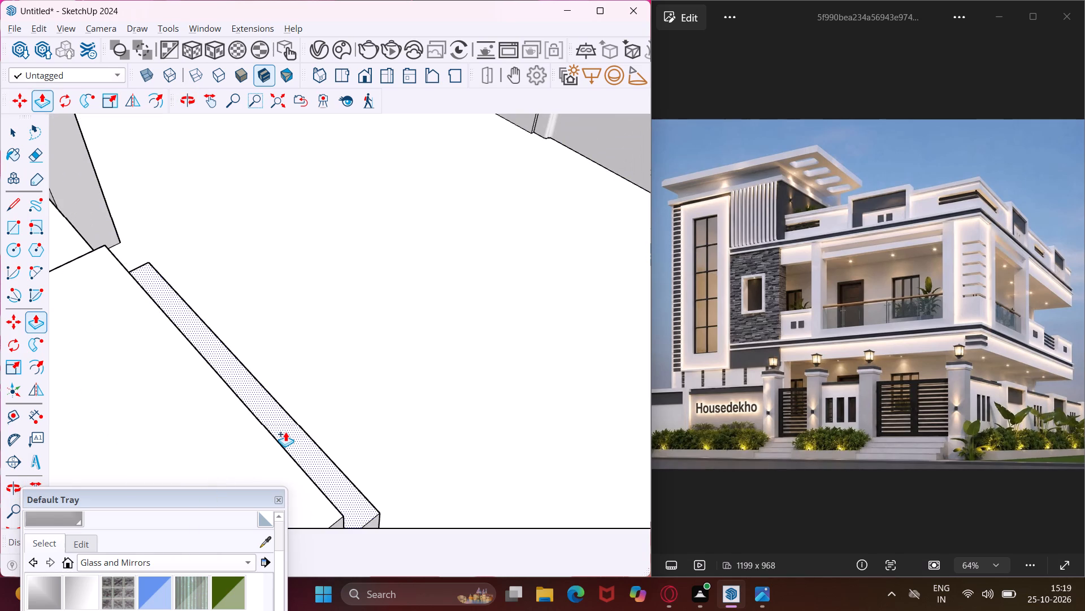
pyautogui.doubleClick(287, 431)
# Repeat the same upward Push/Pull on the third pillar's main top face and its narrow inner-side strip.
pyautogui.scroll(-9, 206, 399)
pyautogui.moveTo(206, 399); pyautogui.dragTo(244, 350, button='middle')
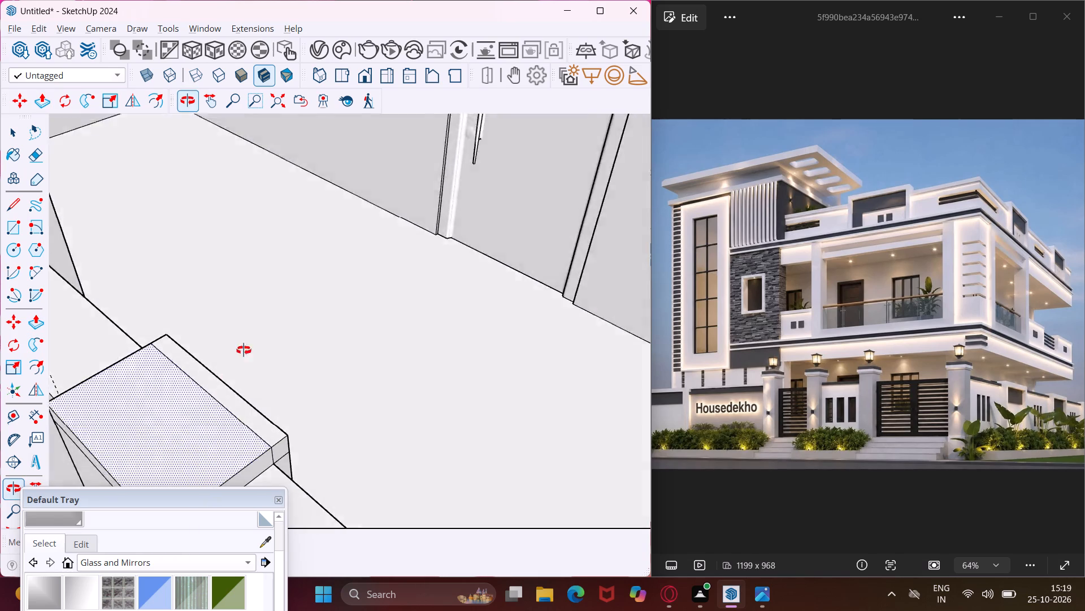
pyautogui.moveTo(244, 350); pyautogui.dragTo(253, 339, button='middle')
pyautogui.scroll(-5, 253, 339)
pyautogui.scroll(3, 384, 463)
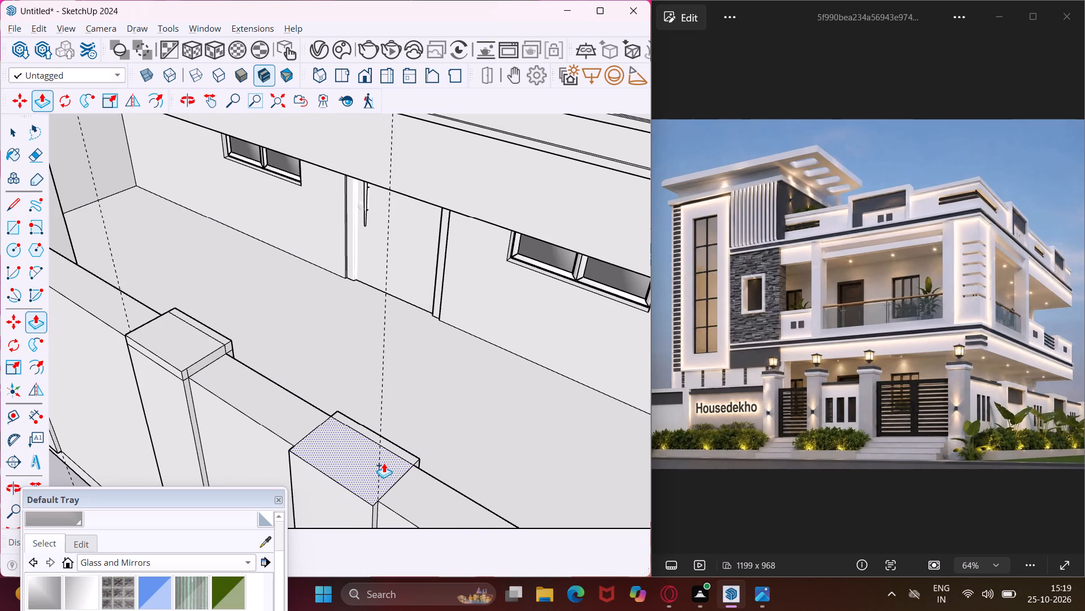
pyautogui.doubleClick(360, 467)
pyautogui.scroll(4, 400, 448)
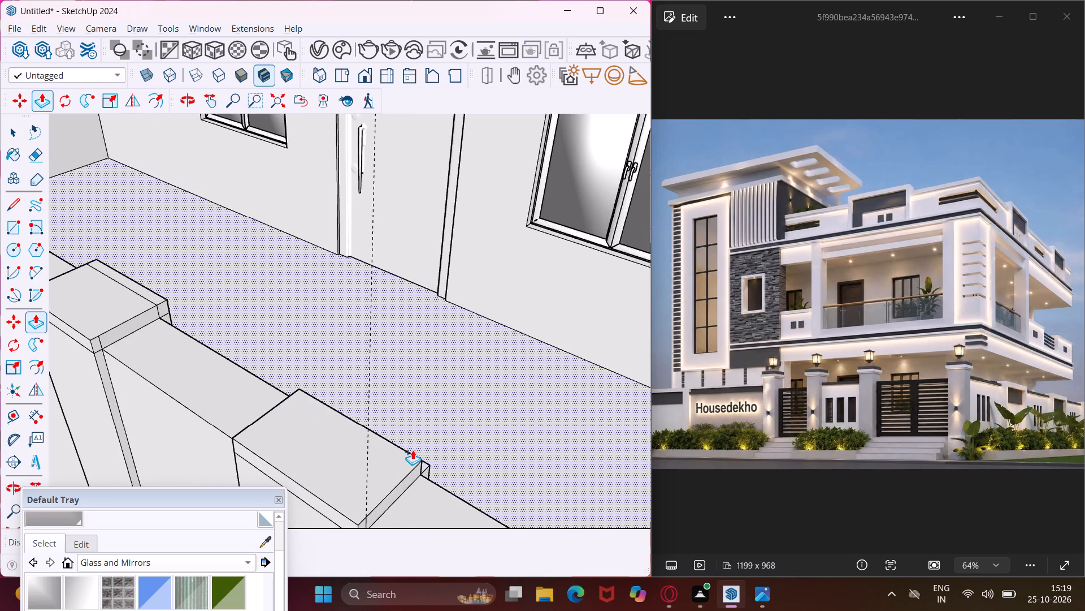
pyautogui.moveTo(411, 450); pyautogui.dragTo(309, 485, button='middle')
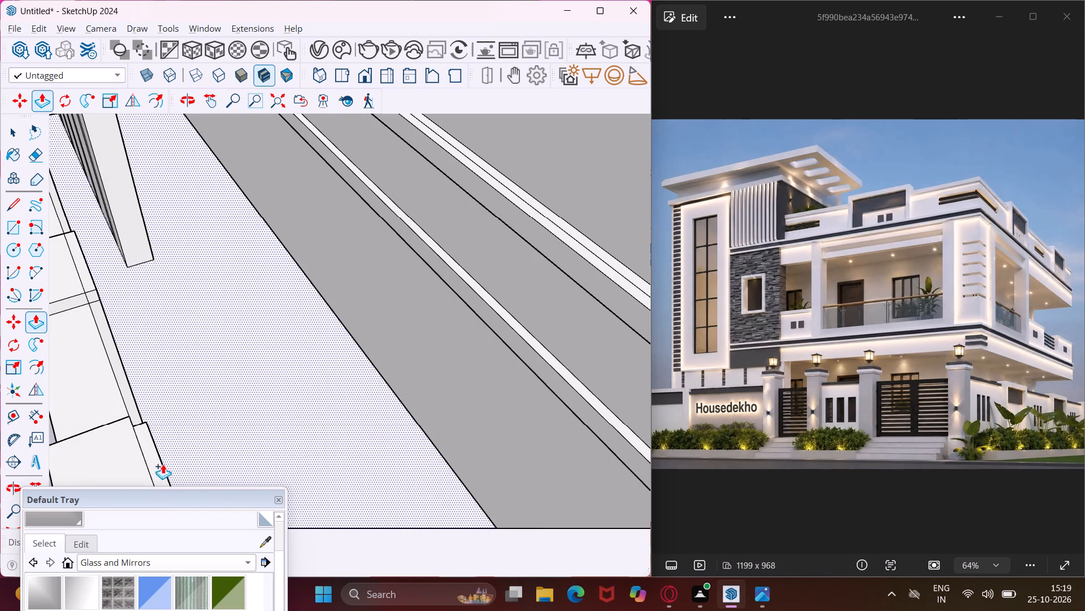
pyautogui.doubleClick(156, 464)
# Repeat the same upward Push/Pull on the first pillar's main top face and its narrow inner-side strip.
pyautogui.moveTo(136, 461); pyautogui.dragTo(346, 403, button='middle')
pyautogui.scroll(1, 197, 459)
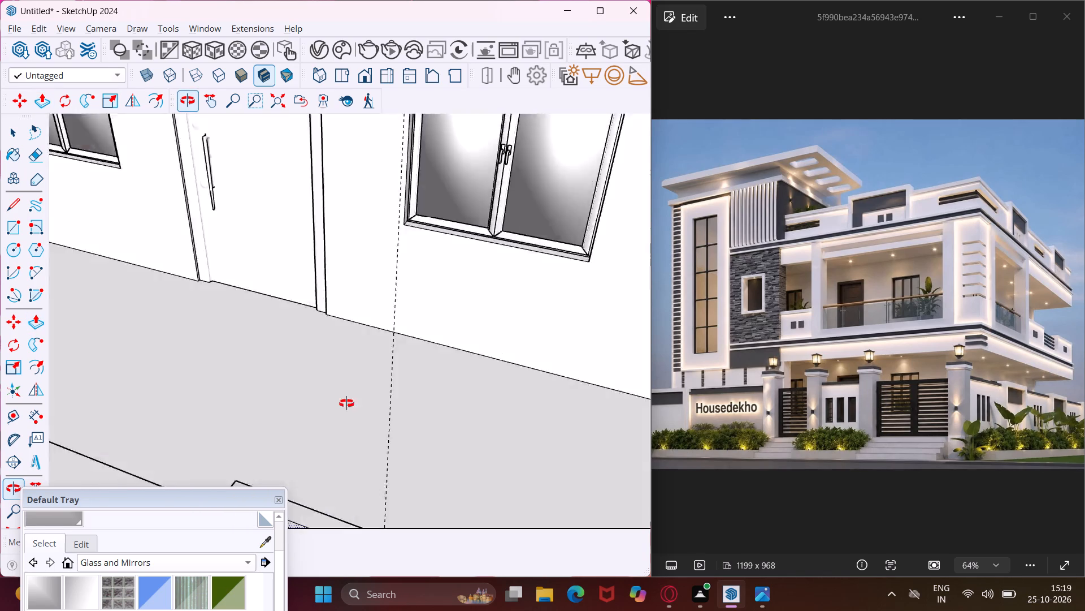
pyautogui.moveTo(346, 403); pyautogui.dragTo(406, 364, button='middle')
pyautogui.scroll(-10, 406, 350)
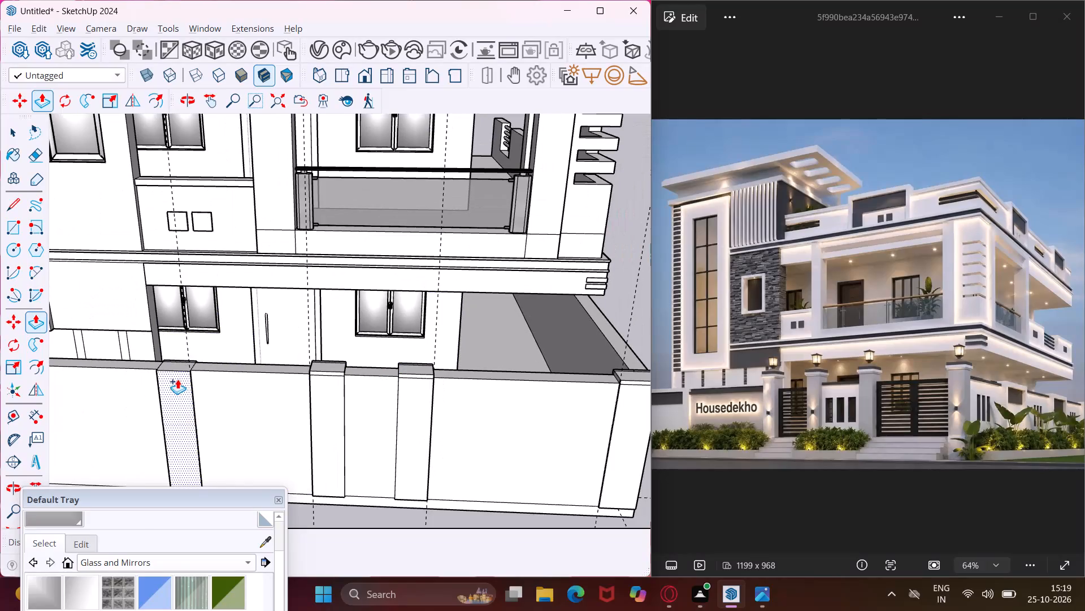
pyautogui.scroll(9, 175, 364)
pyautogui.moveTo(181, 393); pyautogui.dragTo(264, 414, button='middle')
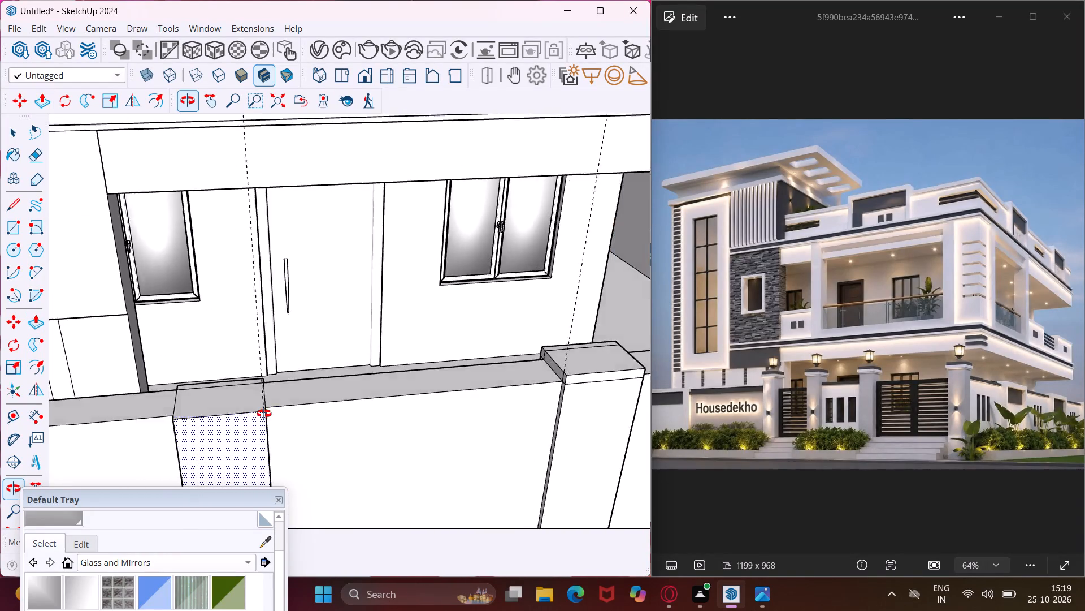
pyautogui.moveTo(264, 414); pyautogui.dragTo(467, 410, button='middle')
pyautogui.doubleClick(452, 405)
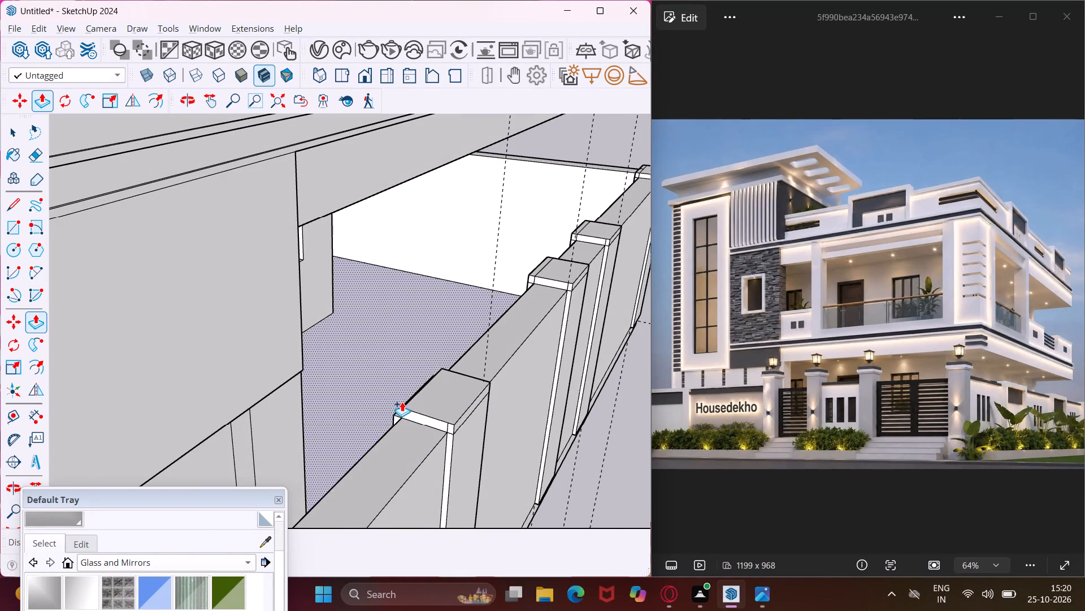
pyautogui.scroll(6, 402, 402)
pyautogui.scroll(-3, 411, 421)
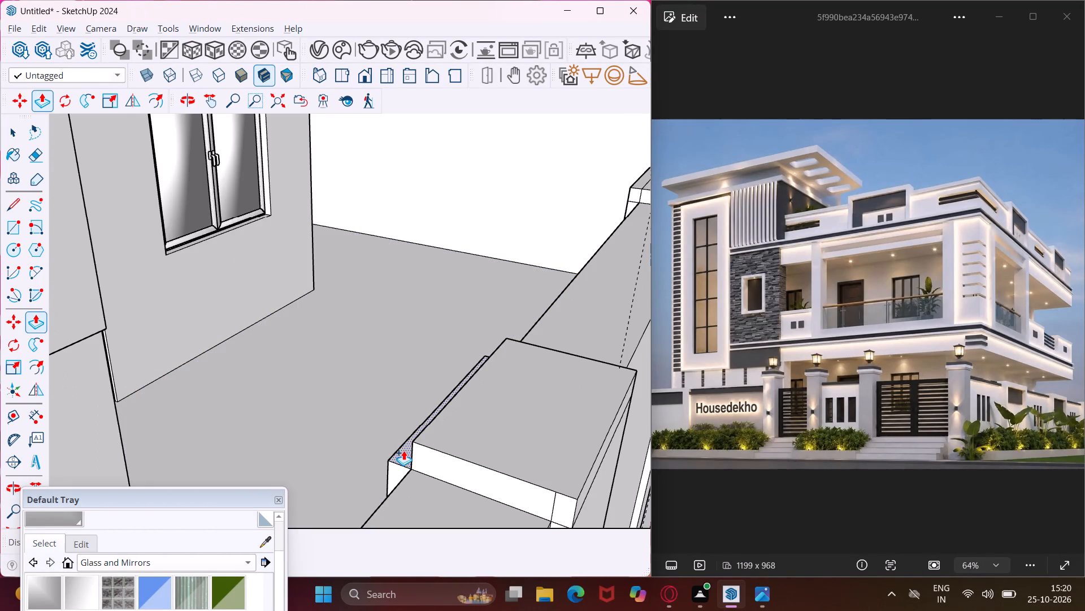
pyautogui.doubleClick(403, 451)
pyautogui.scroll(-5, 423, 424)
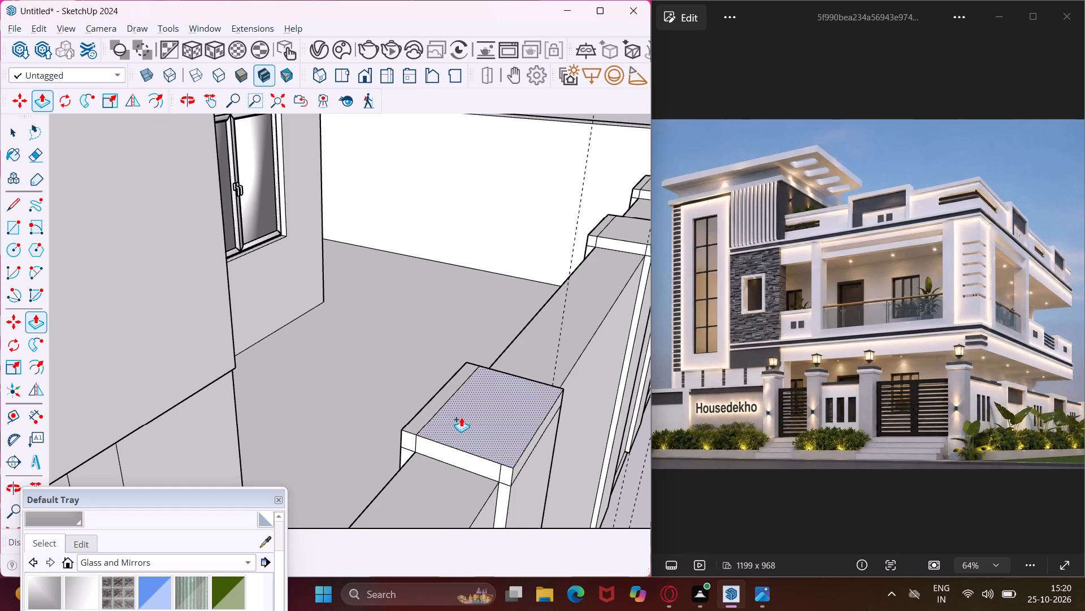
pyautogui.moveTo(359, 446); pyautogui.dragTo(209, 440, button='middle')
pyautogui.scroll(-10, 210, 431)
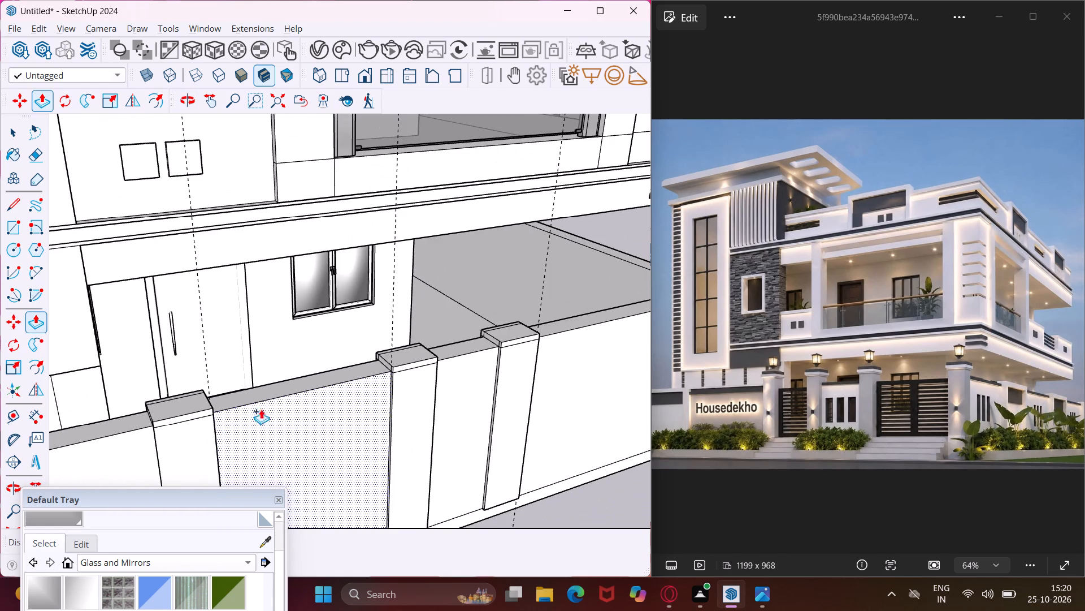
pyautogui.scroll(-5, 330, 387)
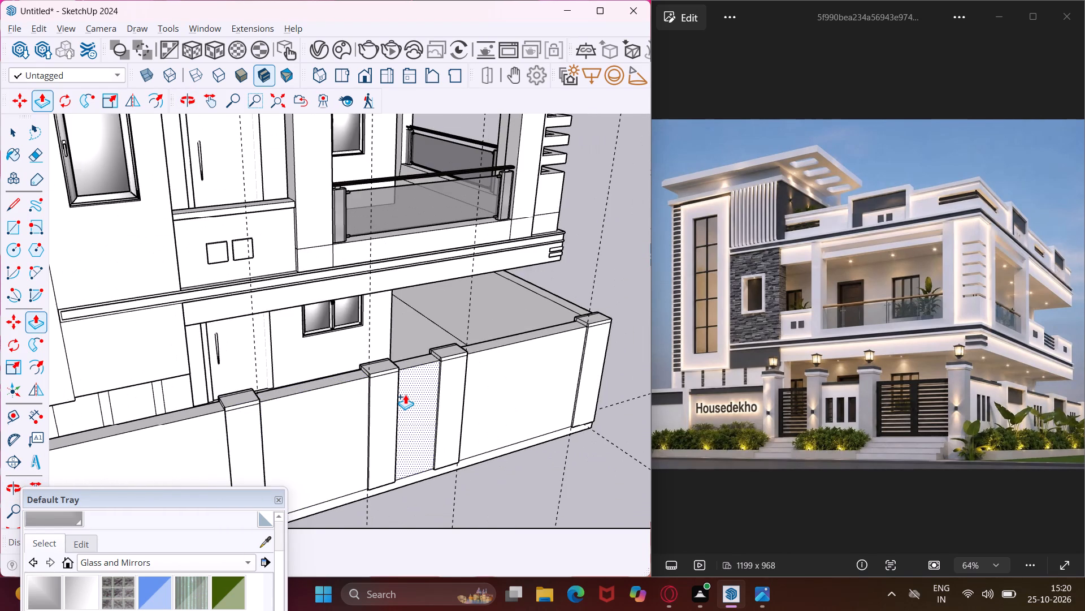
pyautogui.press('Escape')
pyautogui.press('space')
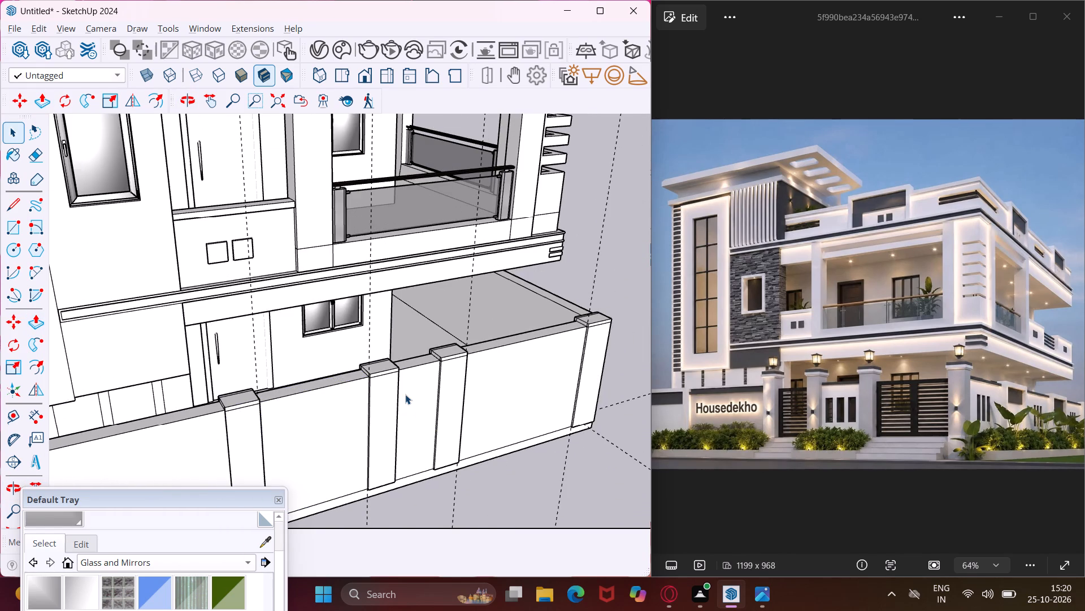
# Push/Pull the wall panel between the first and second pillars back to the wall's inner face.
pyautogui.moveTo(388, 399); pyautogui.dragTo(495, 357, button='middle')
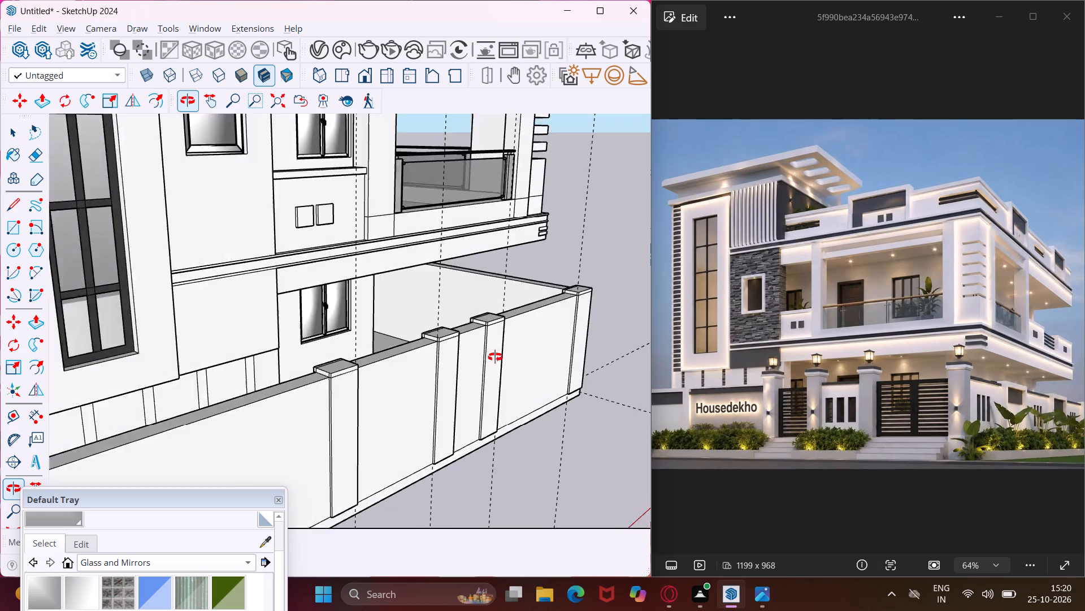
pyautogui.moveTo(495, 357); pyautogui.dragTo(523, 347, button='middle')
pyautogui.moveTo(419, 398); pyautogui.dragTo(427, 461, button='middle')
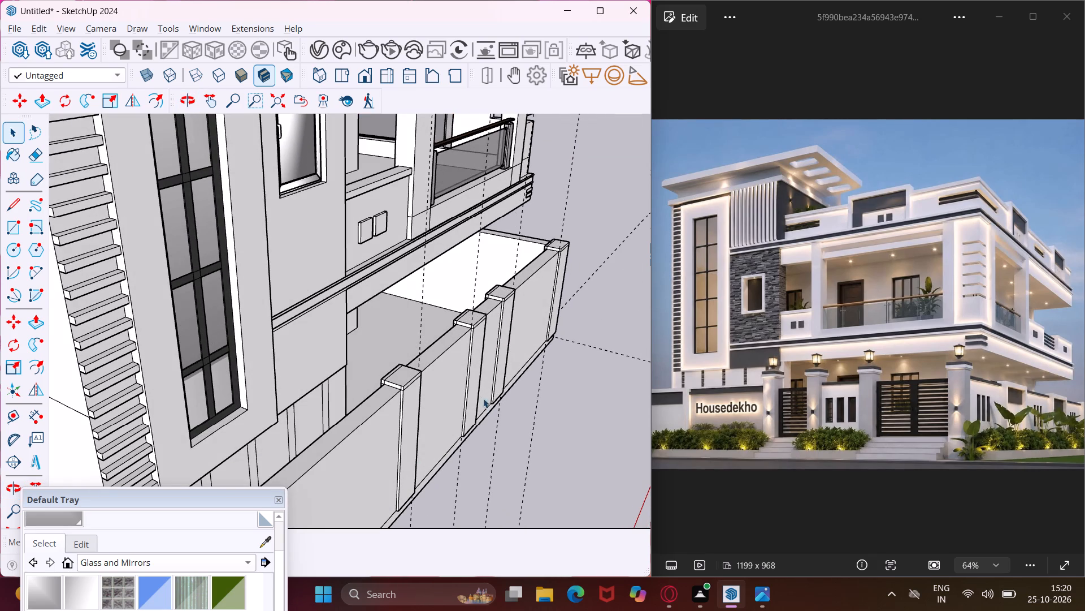
pyautogui.click(437, 394)
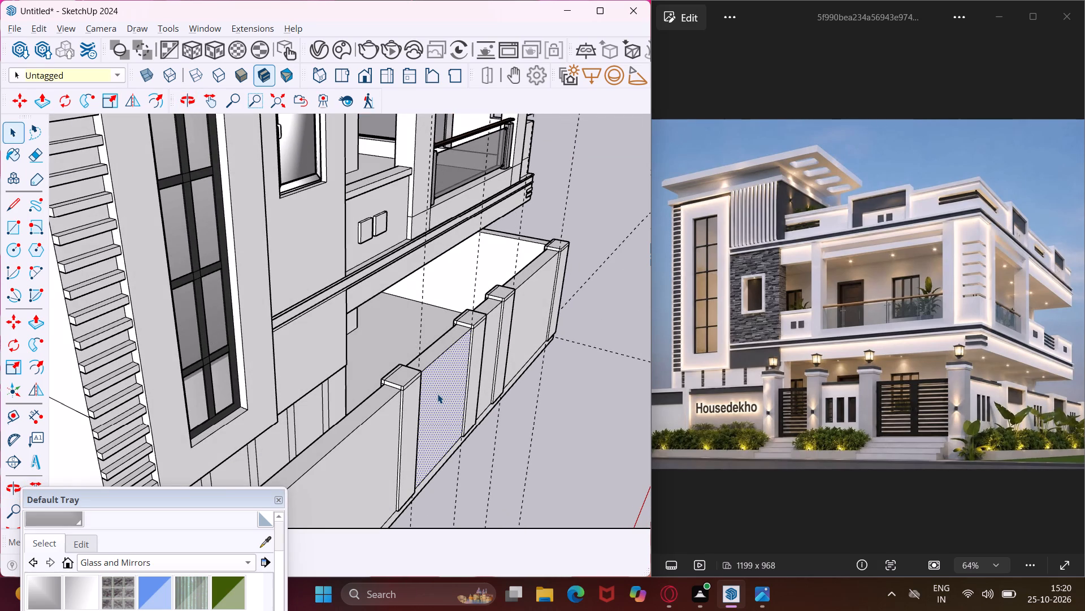
pyautogui.press('p')
pyautogui.click(437, 394)
pyautogui.click(431, 354)
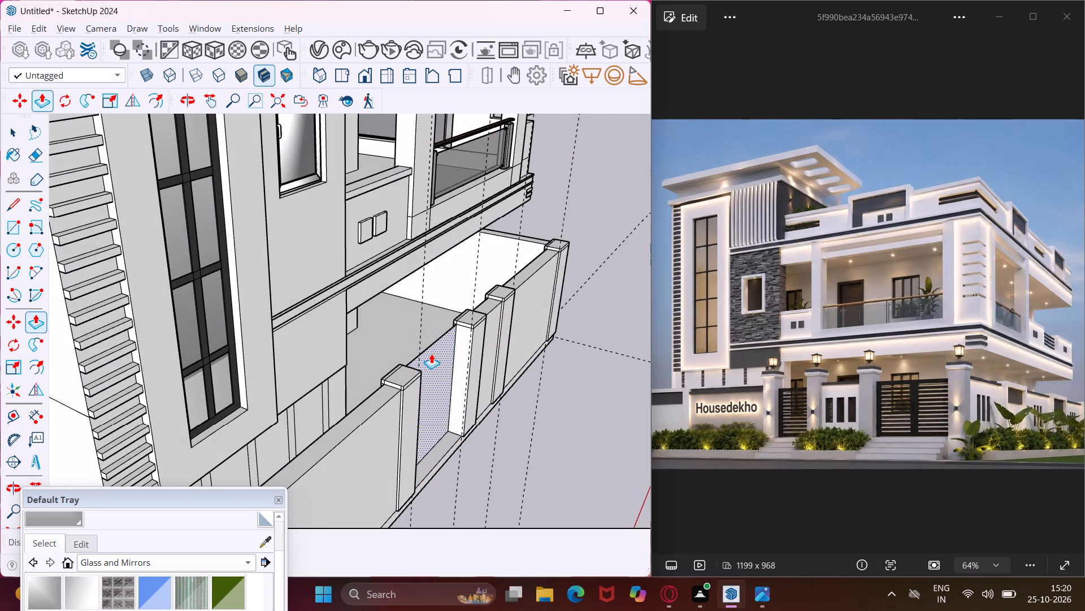
pyautogui.press('Escape')
pyautogui.press('space')
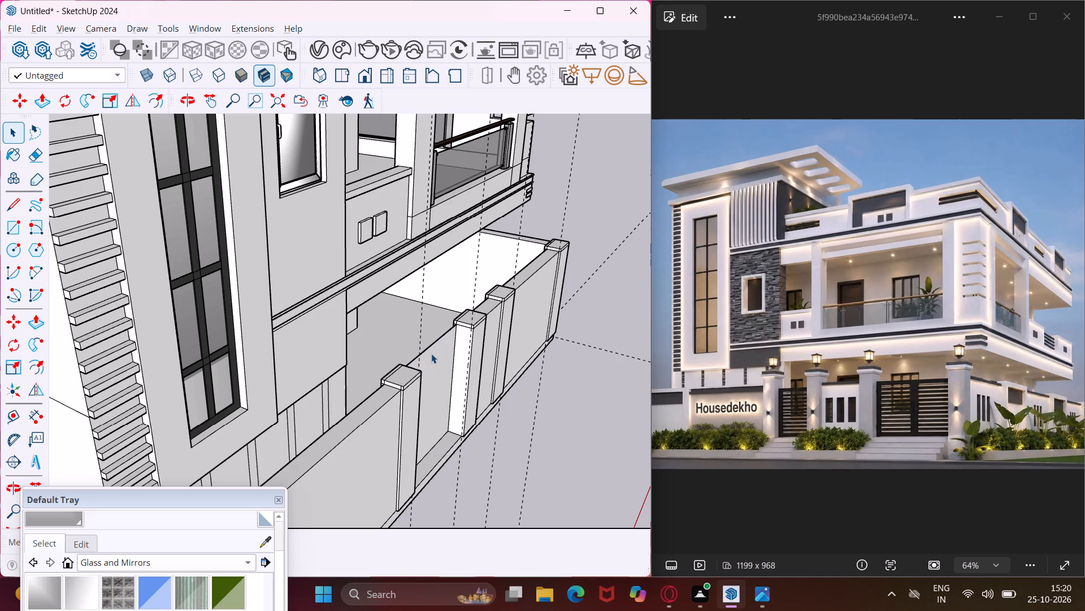
# Erase the leftover top edge between the first and second pillars to clear the gate opening.
pyautogui.press('e')
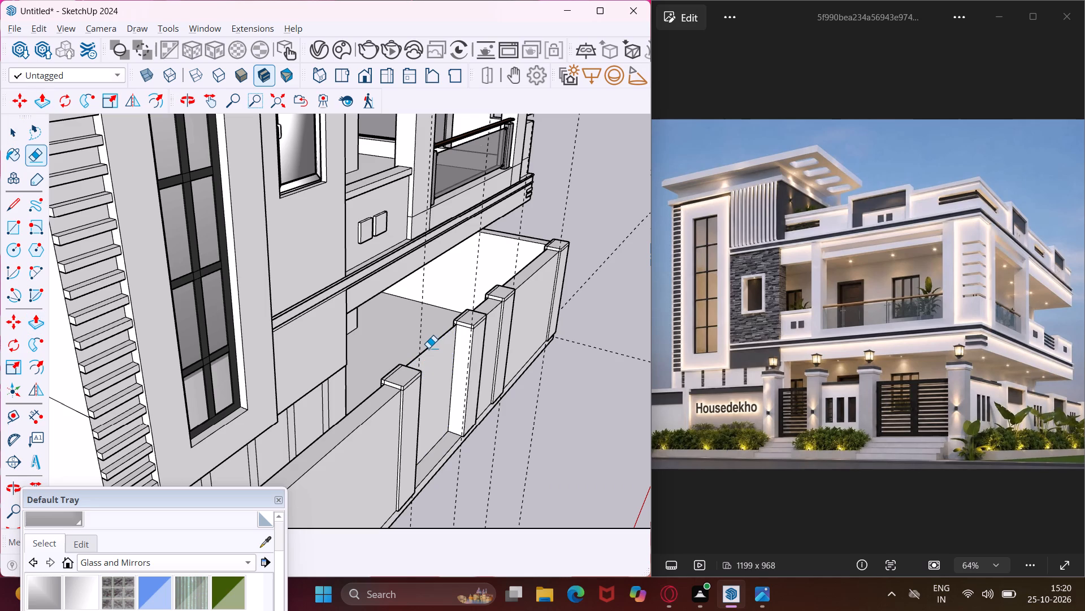
pyautogui.click(428, 348)
pyautogui.press('Escape')
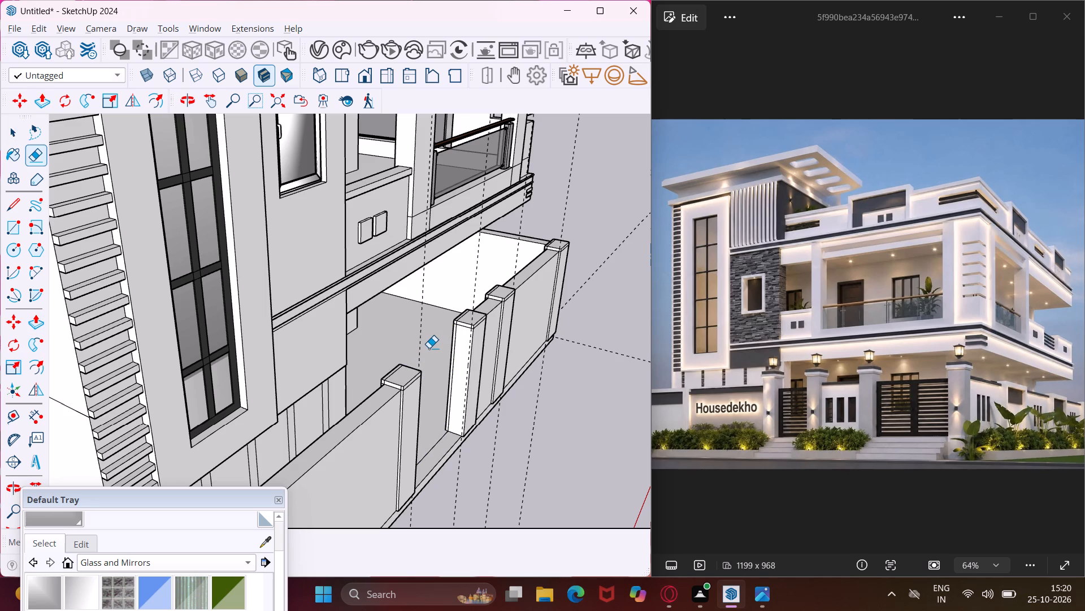
# Push/Pull the wall panel between the third and fourth pillars back 9" to the wall's inner face.
pyautogui.press('space')
pyautogui.moveTo(541, 296); pyautogui.dragTo(431, 352, button='middle')
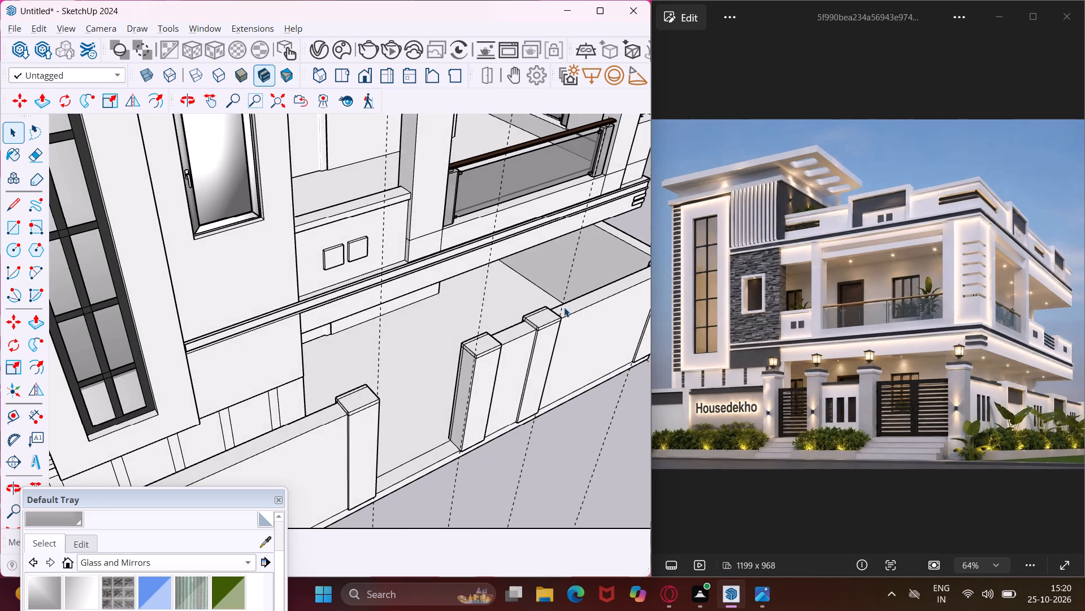
pyautogui.scroll(-5, 540, 319)
pyautogui.scroll(4, 592, 315)
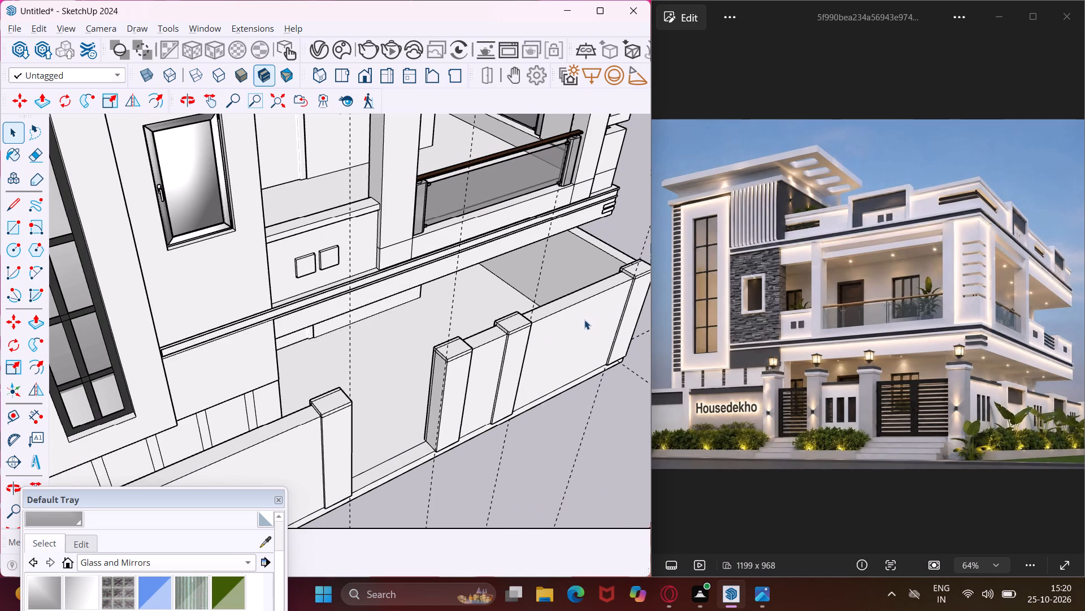
pyautogui.click(584, 320)
pyautogui.press('p')
pyautogui.click(584, 320)
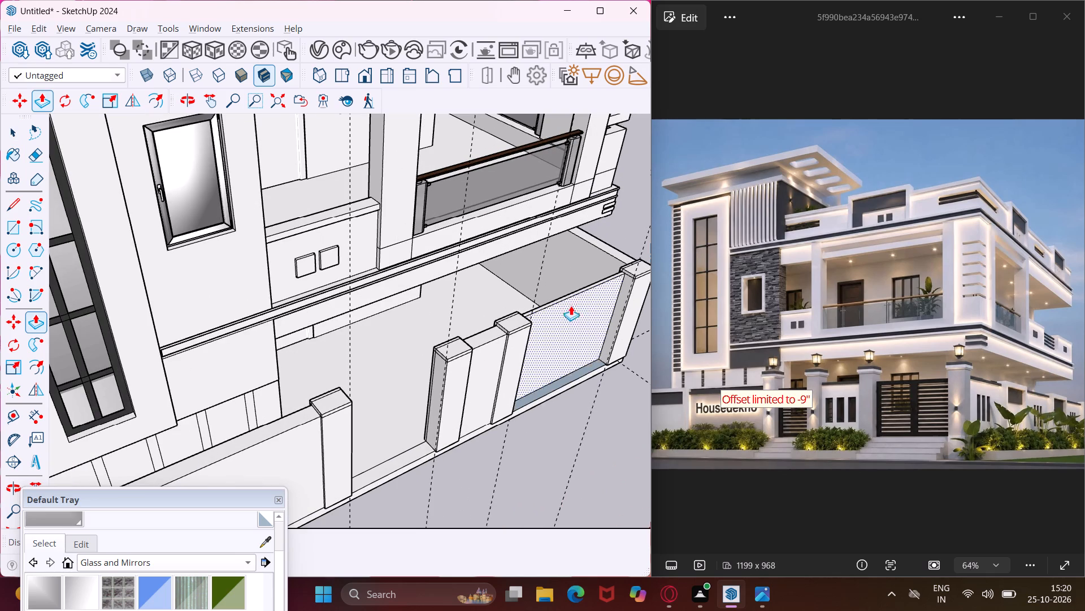
pyautogui.click(562, 297)
pyautogui.press('Escape')
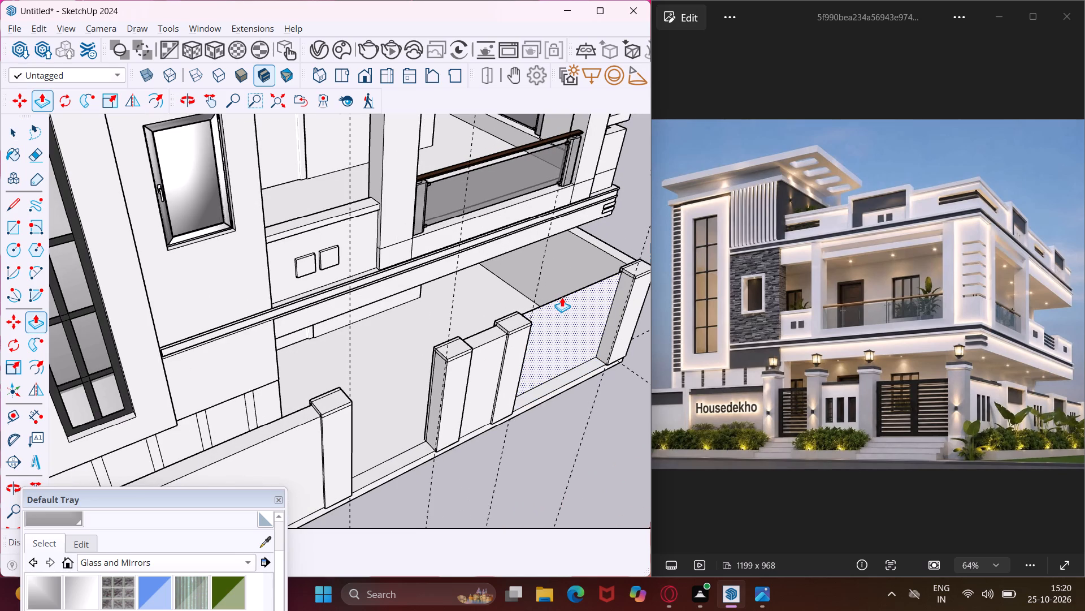
# Erase the leftover top edge between the third and fourth pillars to clear the main gate opening.
pyautogui.press('space')
pyautogui.press('e')
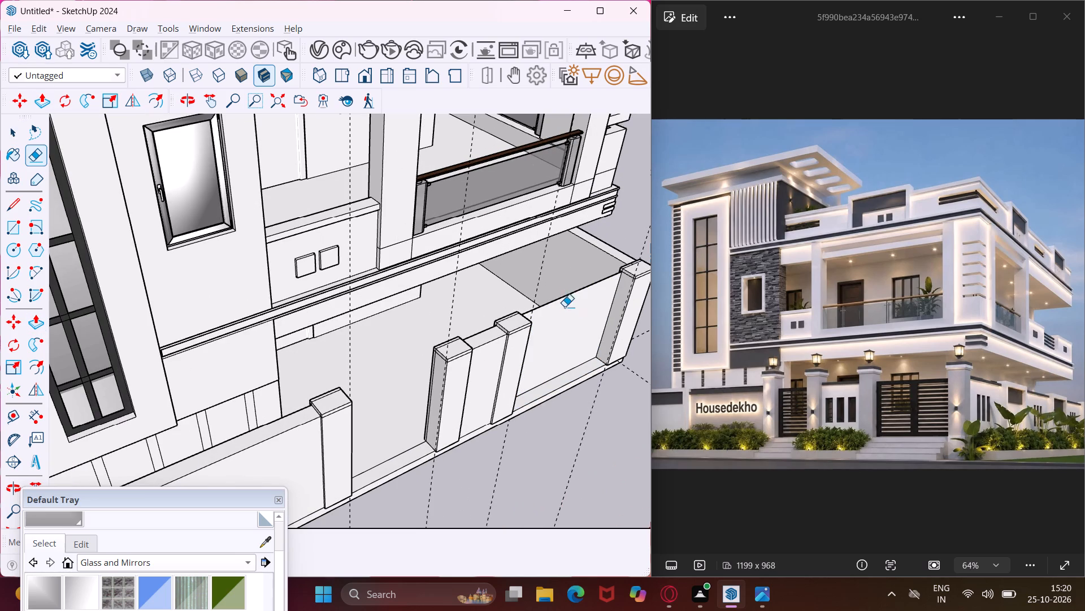
pyautogui.click(561, 299)
pyautogui.press('Escape')
pyautogui.press('space')
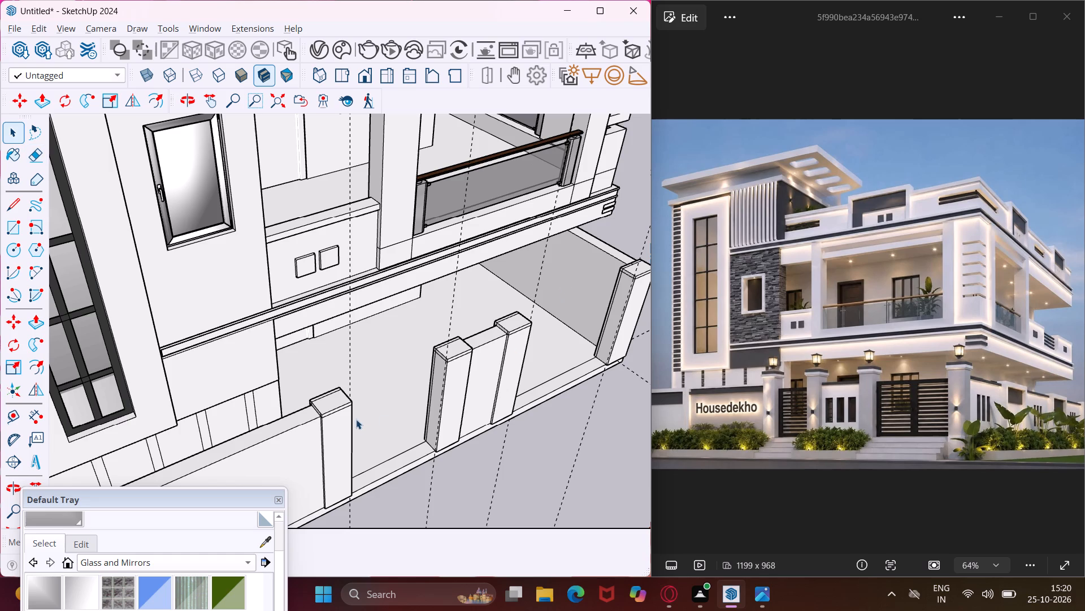
# Push/Pull the first pillar's main top face slightly upward, leaving its narrow inner-side strip at its current height.
pyautogui.scroll(14, 325, 413)
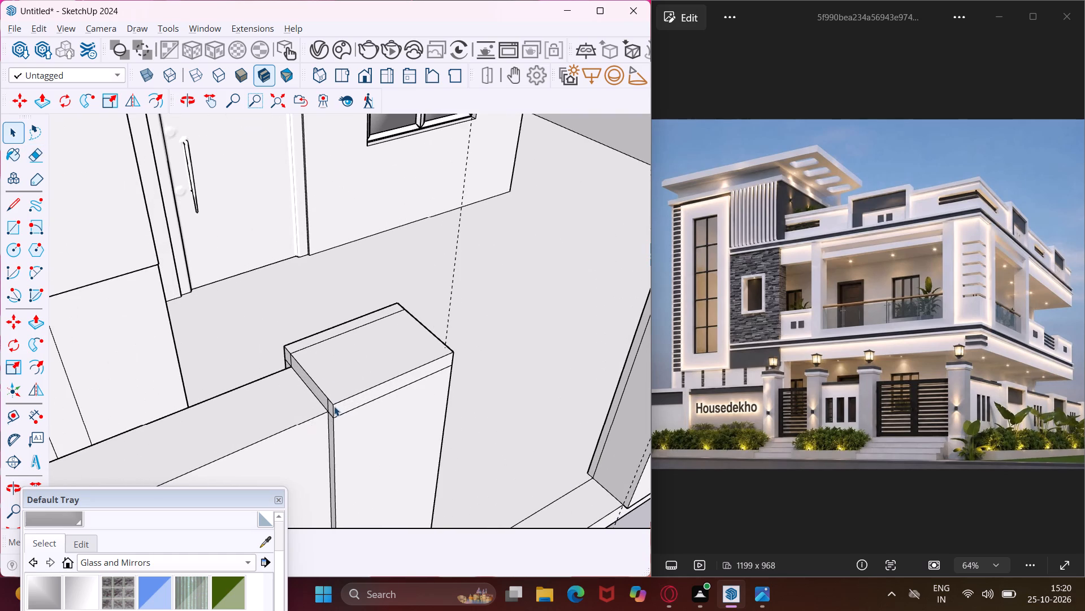
pyautogui.click(346, 381)
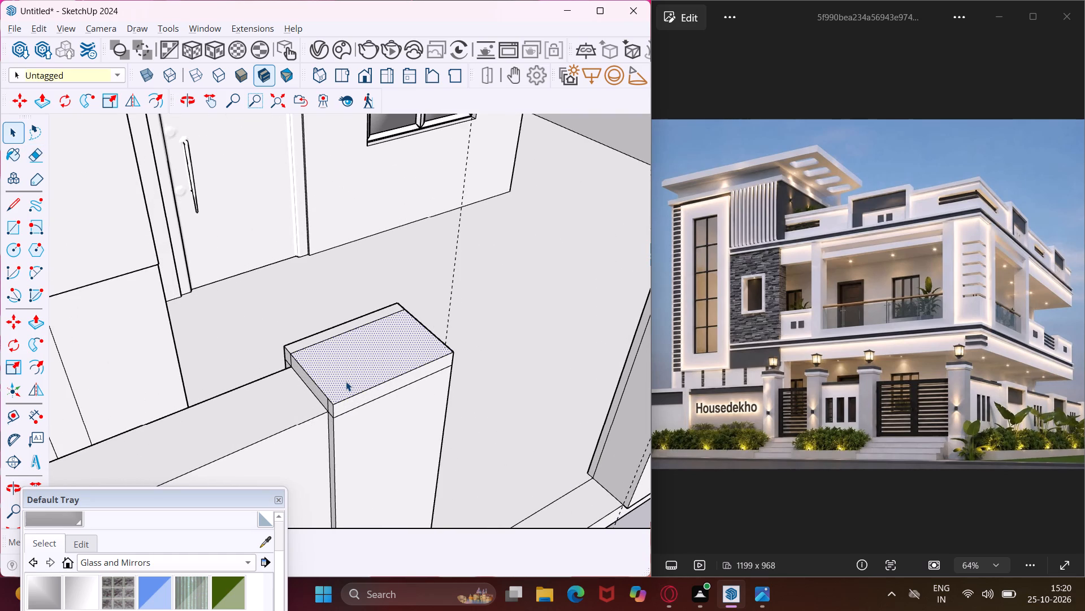
pyautogui.press('p')
pyautogui.click(346, 381)
pyautogui.click(346, 370)
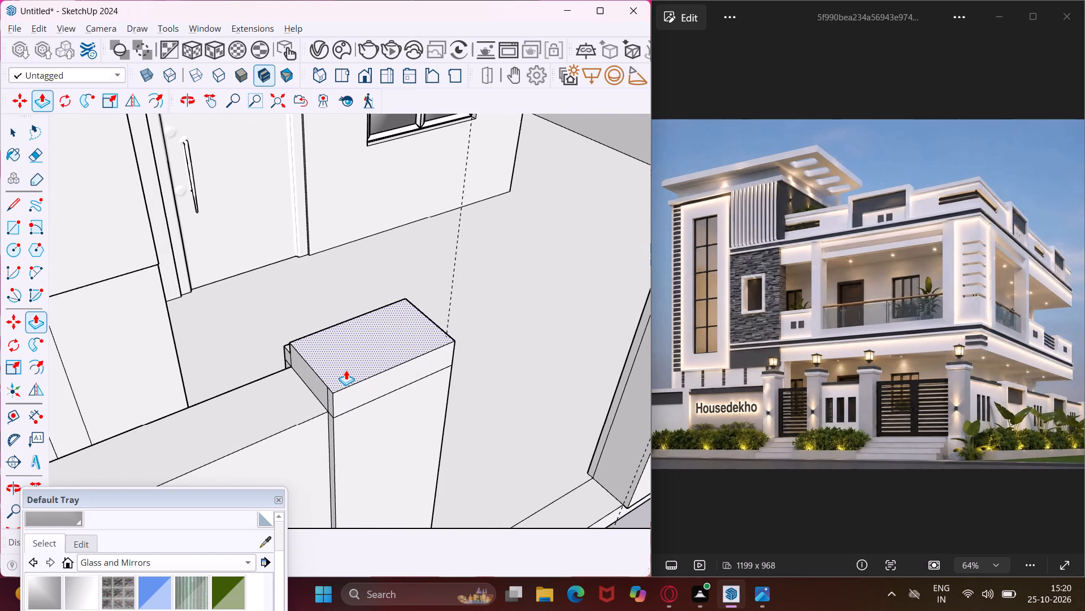
pyautogui.press('Escape')
# Repeat the same upward Push/Pull on the main top faces of the second, third and fourth pillars.
pyautogui.scroll(-4, 321, 385)
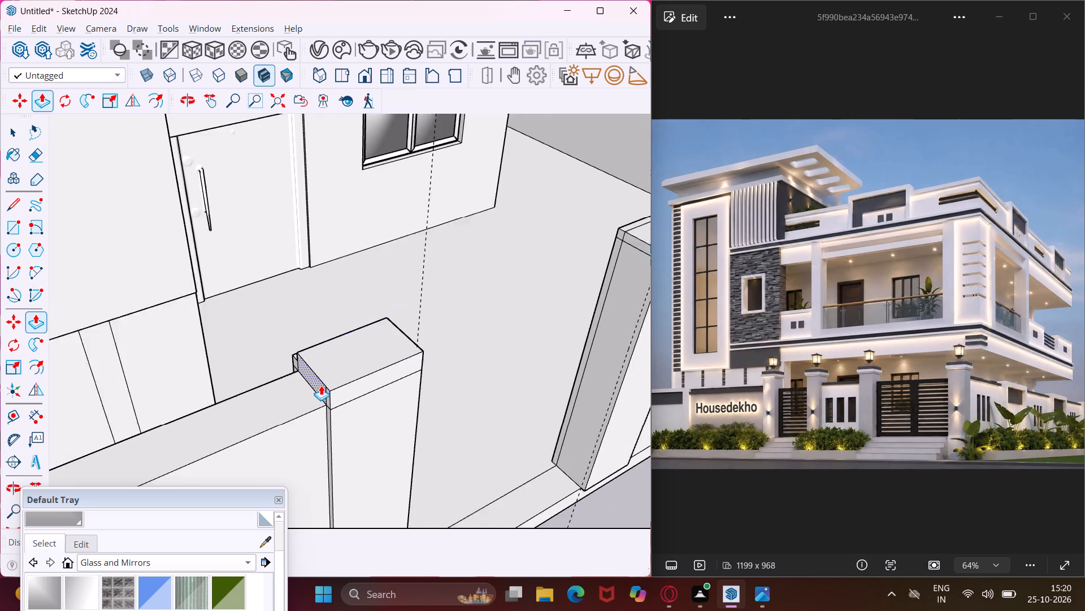
pyautogui.scroll(-3, 320, 390)
pyautogui.doubleClick(577, 265)
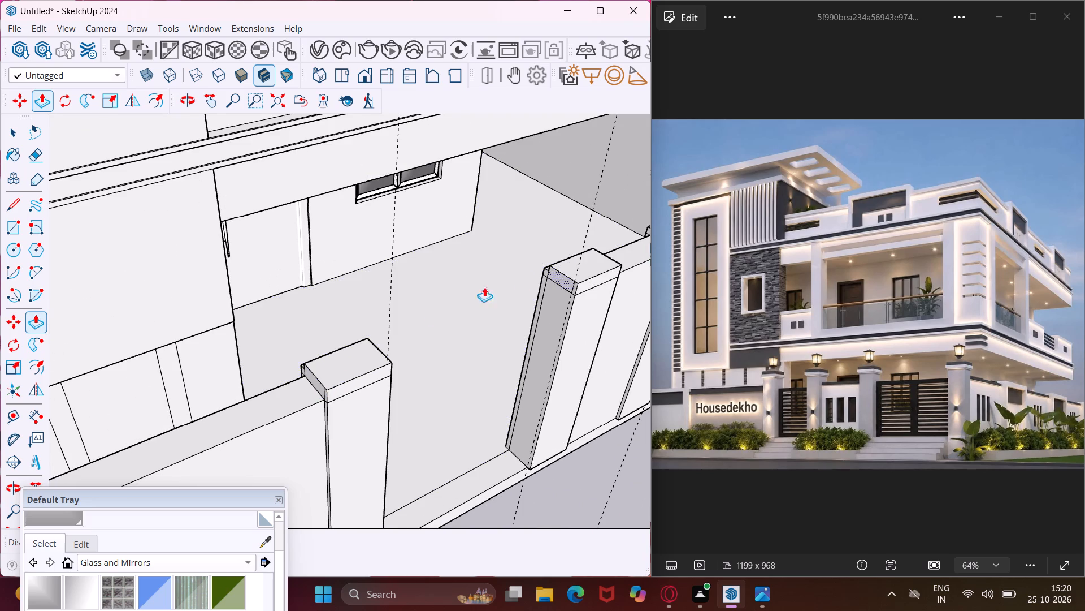
pyautogui.scroll(-6, 284, 401)
pyautogui.doubleClick(535, 287)
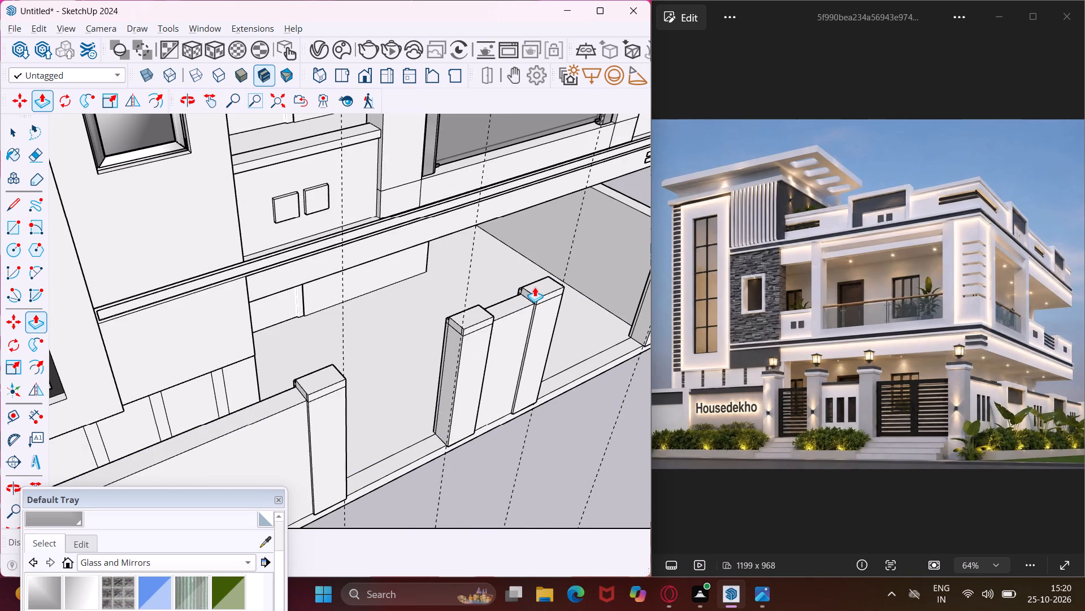
pyautogui.scroll(-4, 374, 364)
pyautogui.scroll(6, 588, 264)
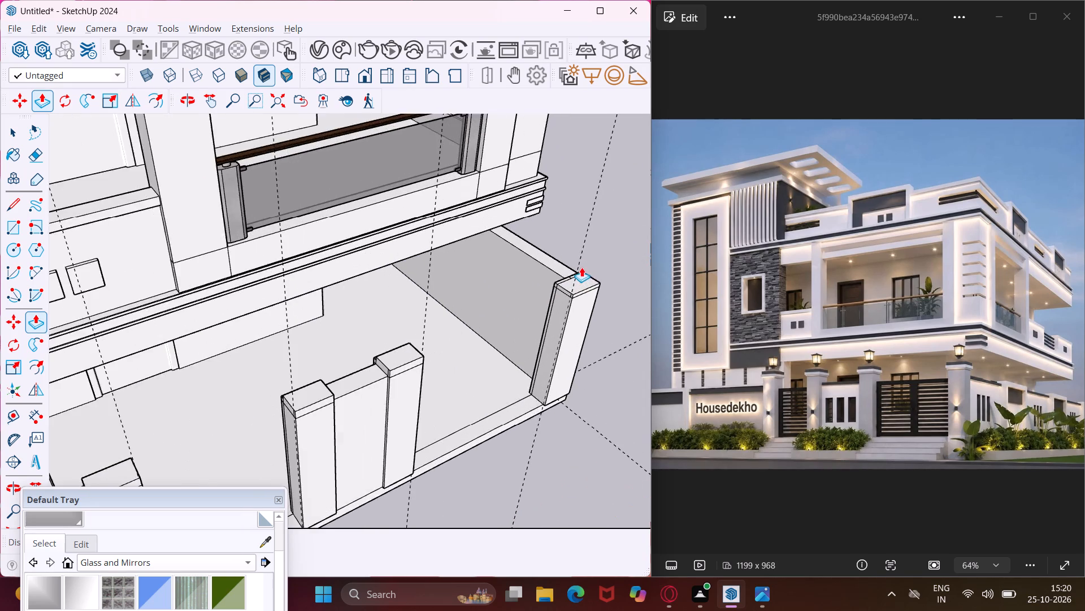
pyautogui.scroll(3, 580, 268)
pyautogui.doubleClick(579, 282)
# Push/Pull both pieces of the fourth pillar's narrow inner-side top strip up flush with its main top face.
pyautogui.scroll(2, 558, 276)
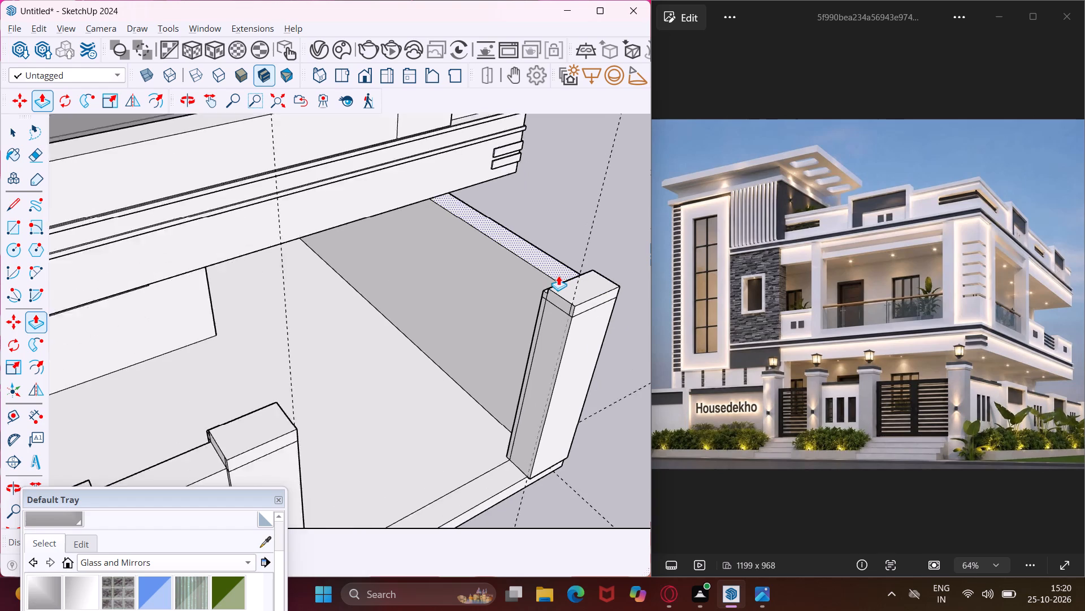
pyautogui.scroll(2, 558, 276)
pyautogui.moveTo(567, 278); pyautogui.dragTo(633, 303, button='middle')
pyautogui.scroll(13, 523, 257)
pyautogui.click(541, 284)
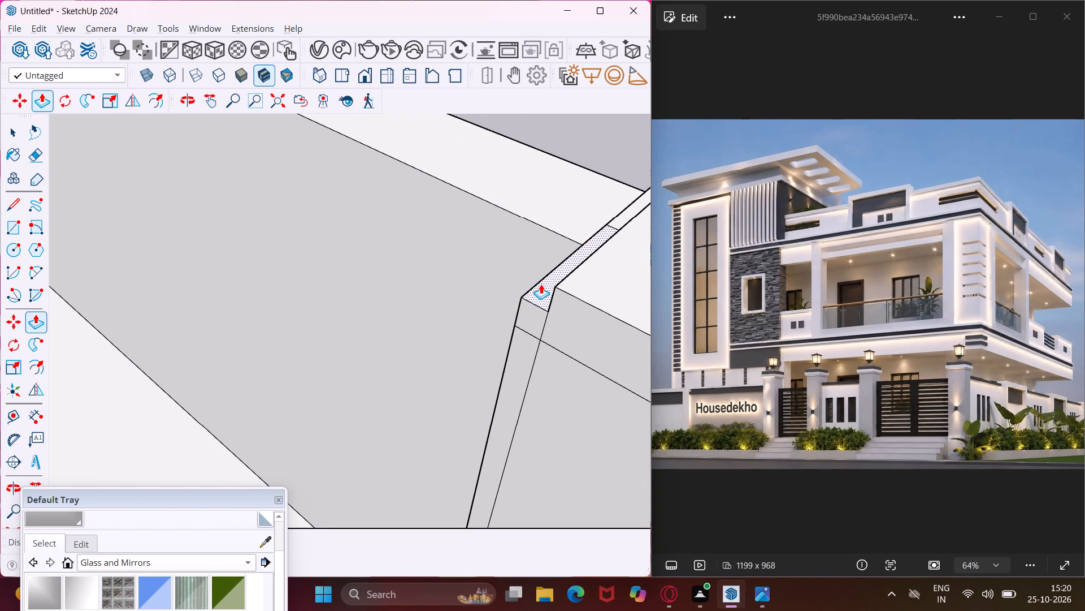
pyautogui.click(591, 272)
pyautogui.scroll(-7, 510, 274)
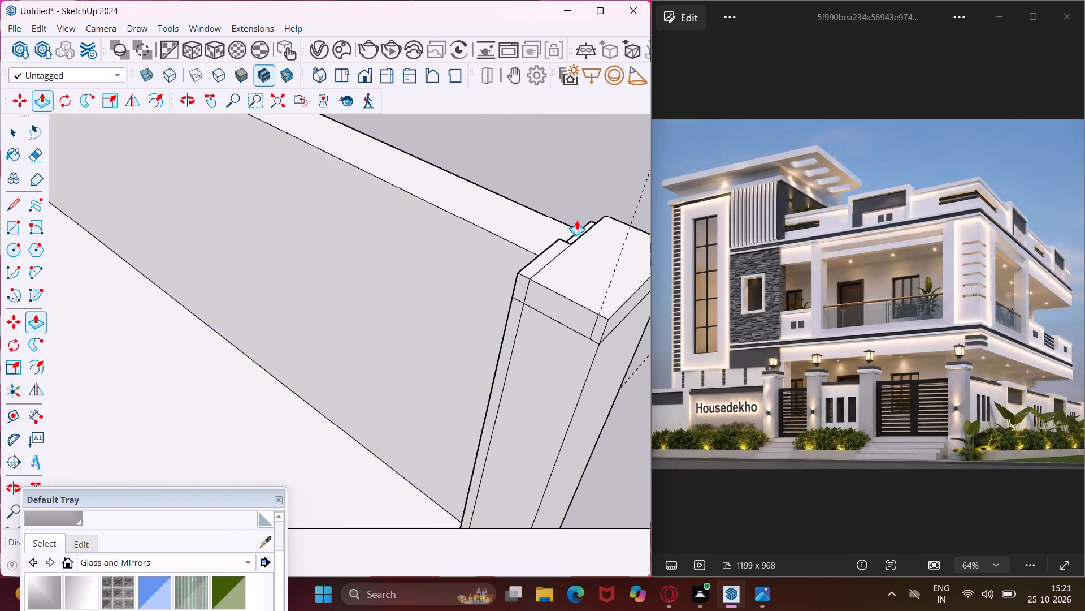
pyautogui.scroll(6, 583, 231)
pyautogui.click(580, 232)
pyautogui.click(597, 252)
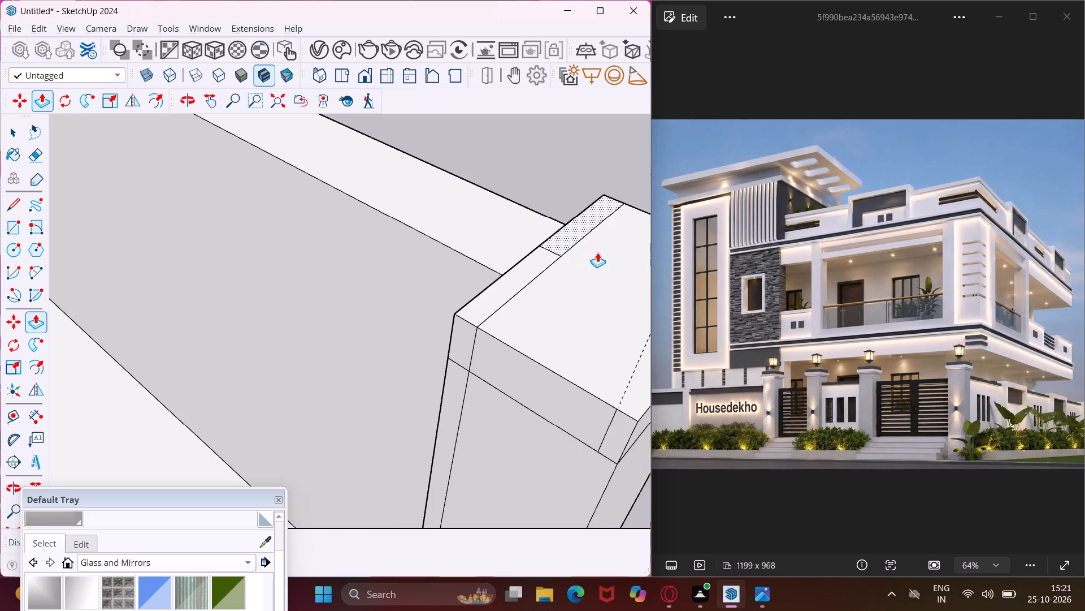
# Repeat the strip's upward Push/Pull on the narrow inner-side top strips of the second and third pillars.
pyautogui.scroll(-10, 535, 252)
pyautogui.moveTo(536, 256); pyautogui.dragTo(491, 216, button='middle')
pyautogui.scroll(1, 491, 216)
pyautogui.scroll(-9, 493, 214)
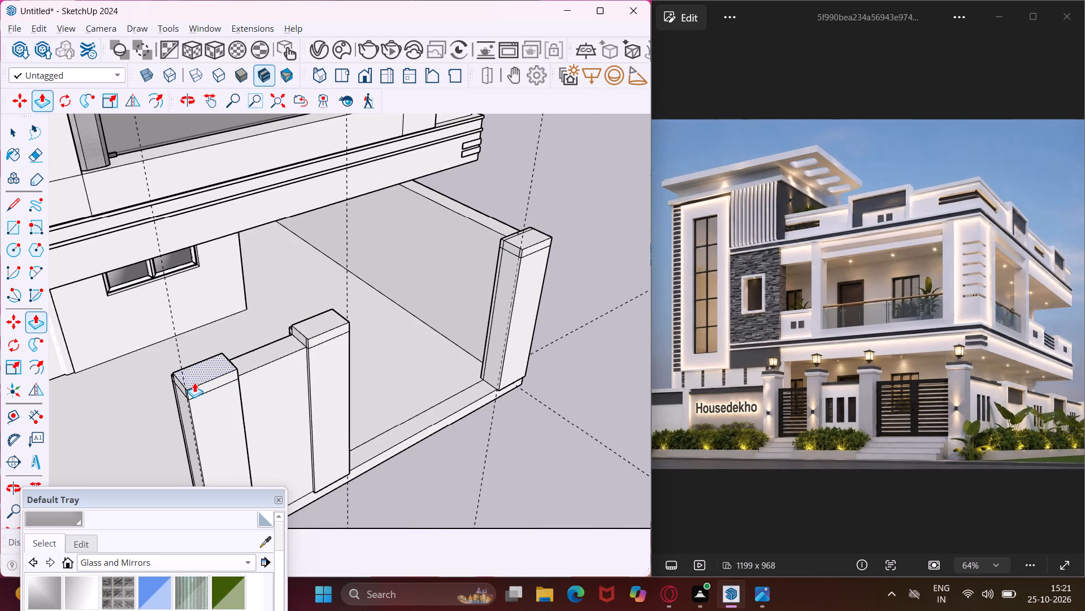
pyautogui.moveTo(194, 382); pyautogui.dragTo(411, 384, button='middle')
pyautogui.scroll(4, 352, 408)
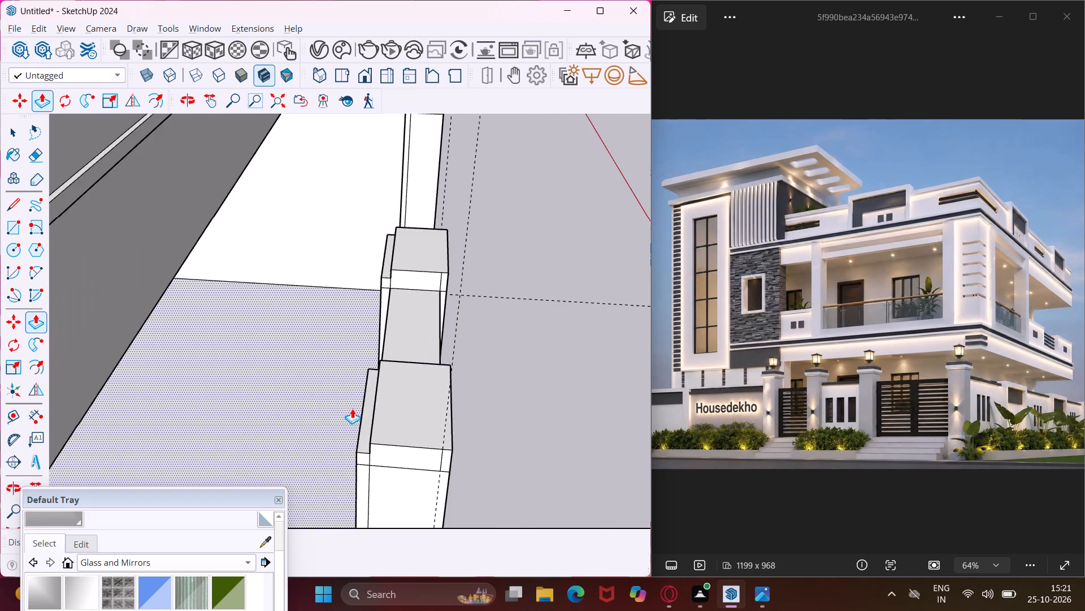
pyautogui.scroll(4, 352, 408)
pyautogui.doubleClick(420, 417)
pyautogui.scroll(-5, 384, 381)
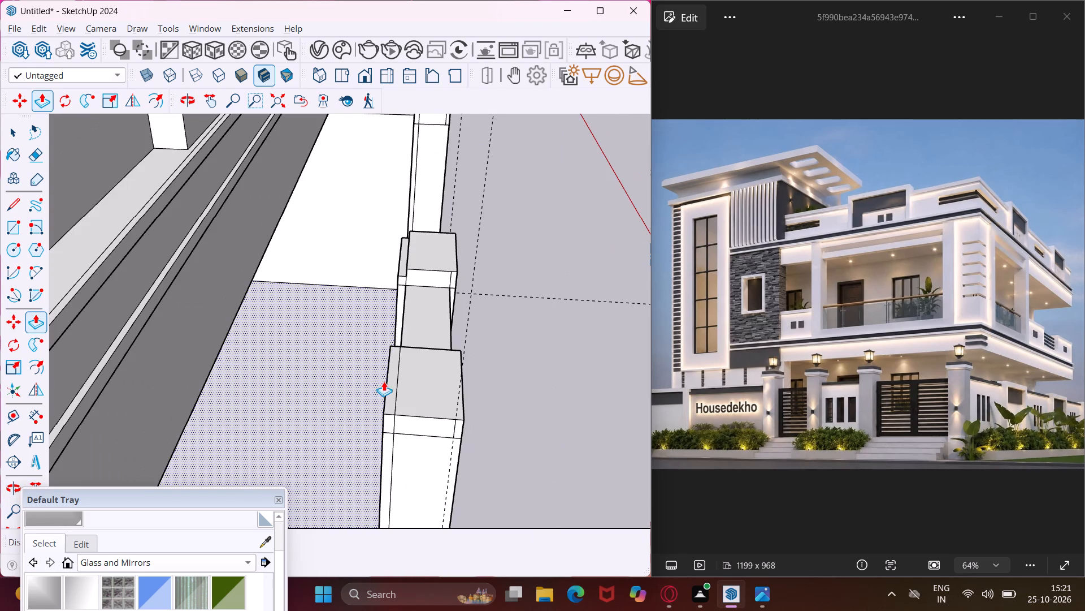
pyautogui.scroll(8, 400, 257)
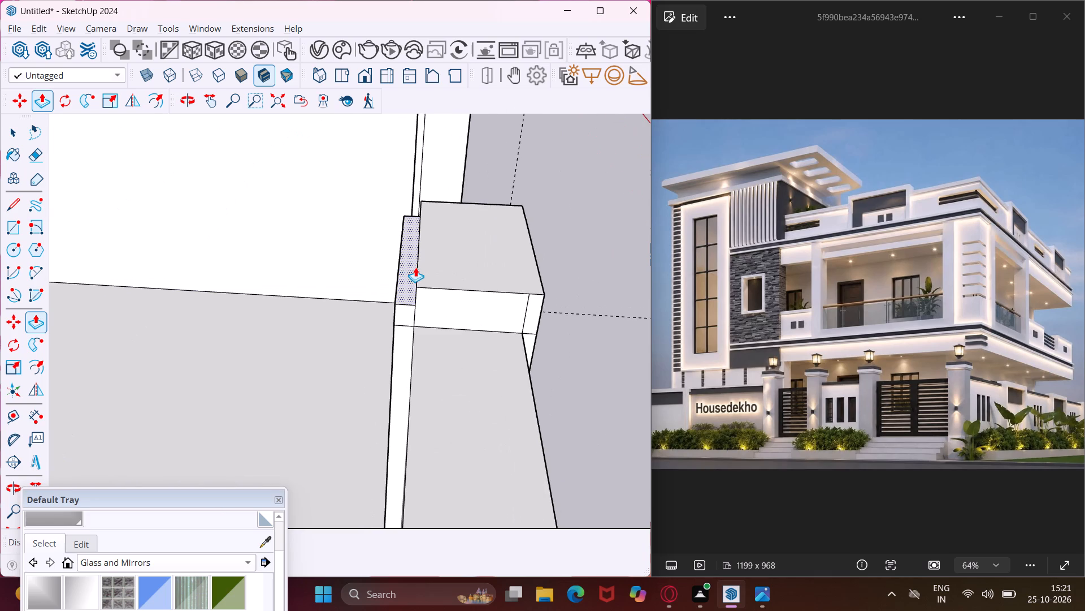
pyautogui.doubleClick(407, 276)
# Push/Pull the first pillar's narrow inner-side top strip up flush with its main top face.
pyautogui.moveTo(462, 264); pyautogui.dragTo(381, 278, button='middle')
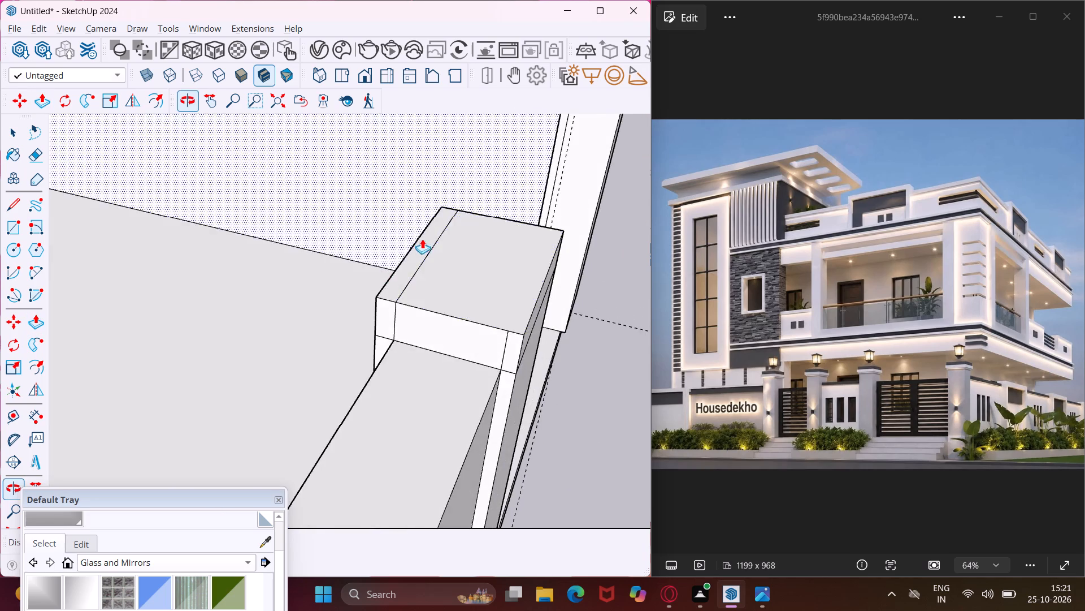
pyautogui.scroll(-19, 431, 233)
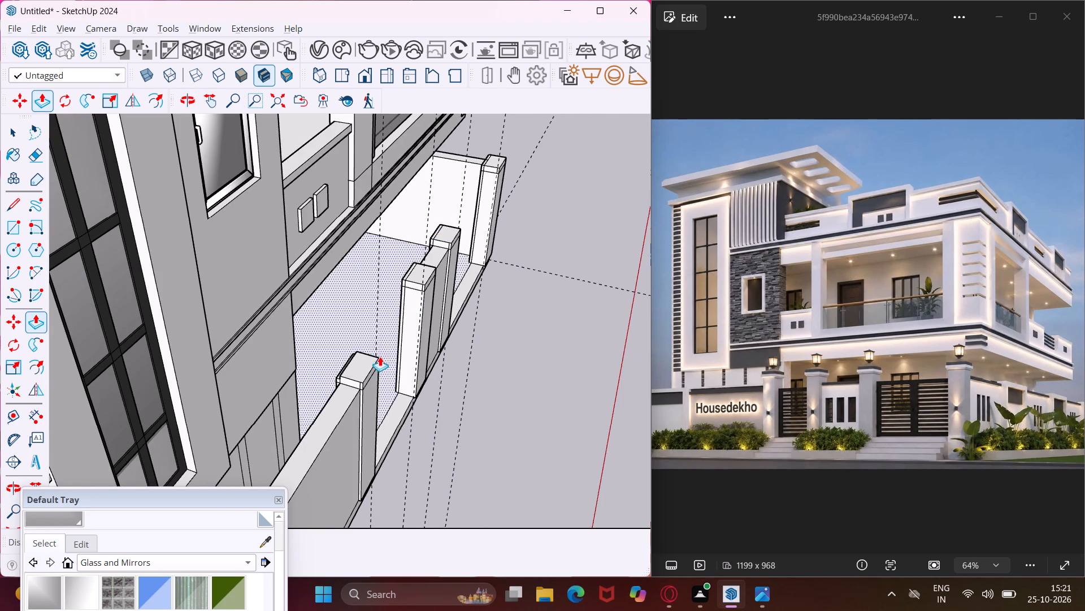
pyautogui.scroll(4, 340, 373)
pyautogui.scroll(5, 290, 393)
pyautogui.scroll(3, 372, 338)
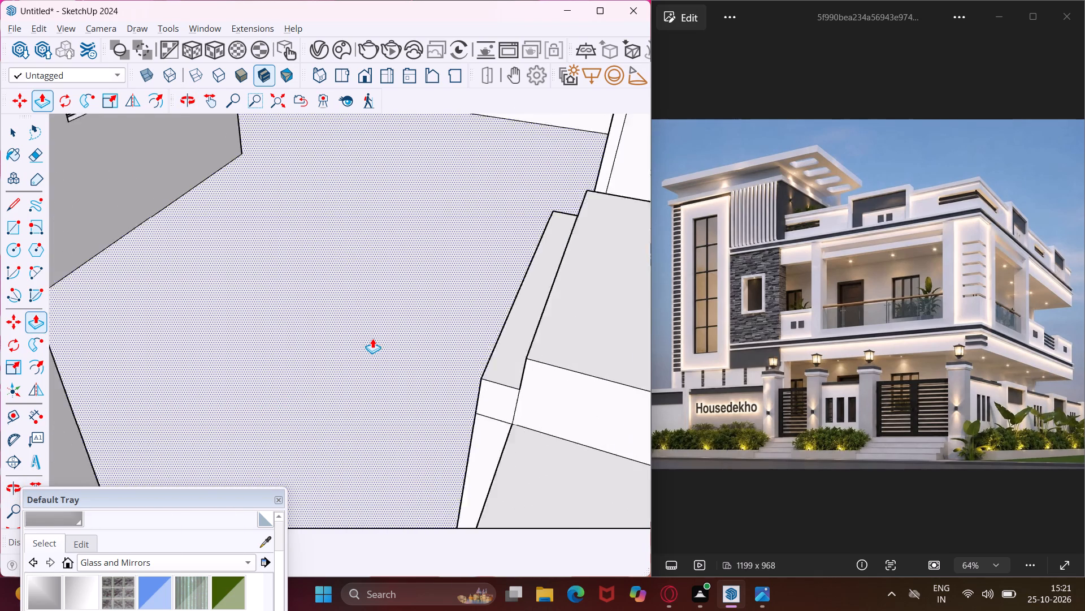
pyautogui.scroll(1, 372, 338)
pyautogui.scroll(-3, 376, 338)
pyautogui.scroll(3, 467, 341)
pyautogui.click(468, 345)
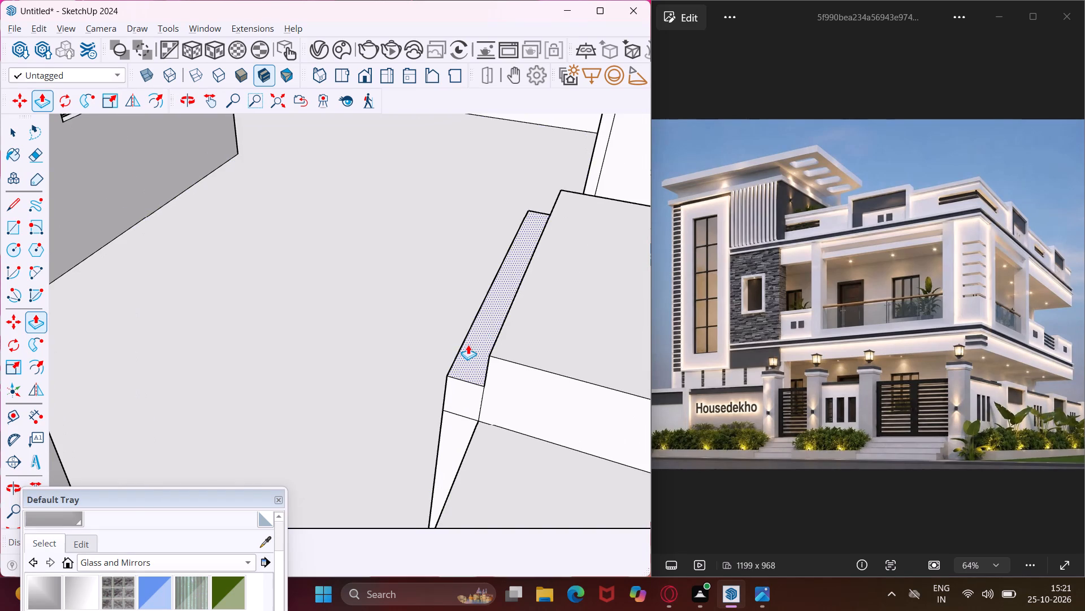
pyautogui.click(528, 321)
pyautogui.press('Escape')
pyautogui.press('space')
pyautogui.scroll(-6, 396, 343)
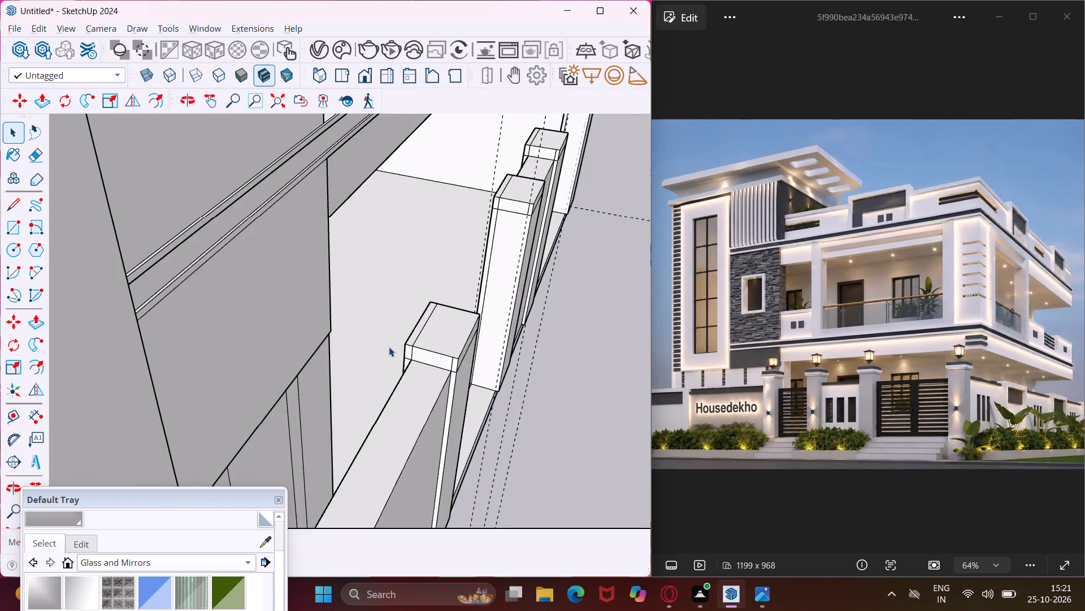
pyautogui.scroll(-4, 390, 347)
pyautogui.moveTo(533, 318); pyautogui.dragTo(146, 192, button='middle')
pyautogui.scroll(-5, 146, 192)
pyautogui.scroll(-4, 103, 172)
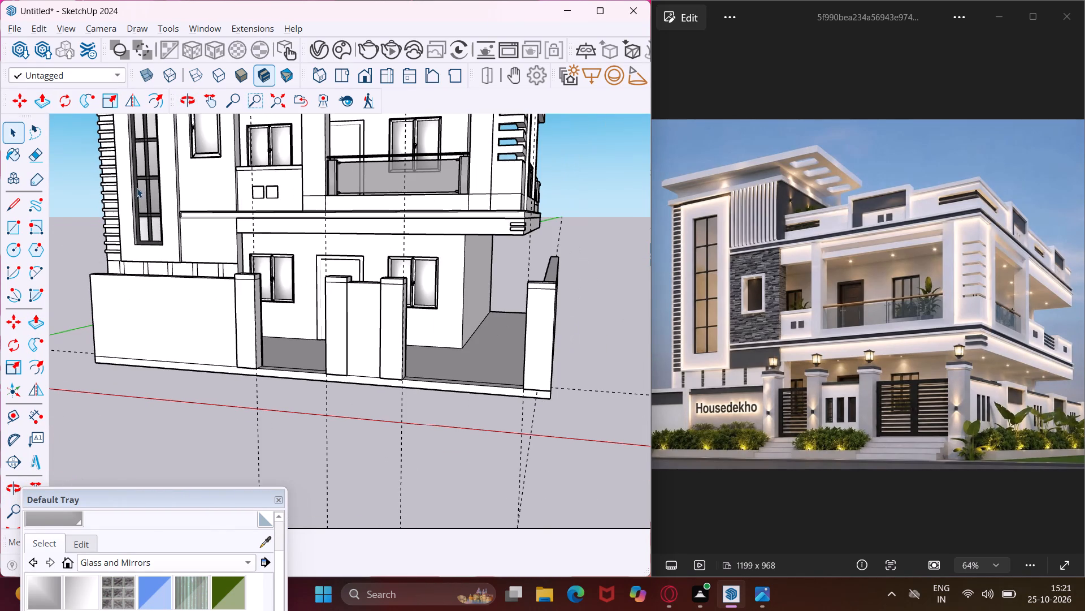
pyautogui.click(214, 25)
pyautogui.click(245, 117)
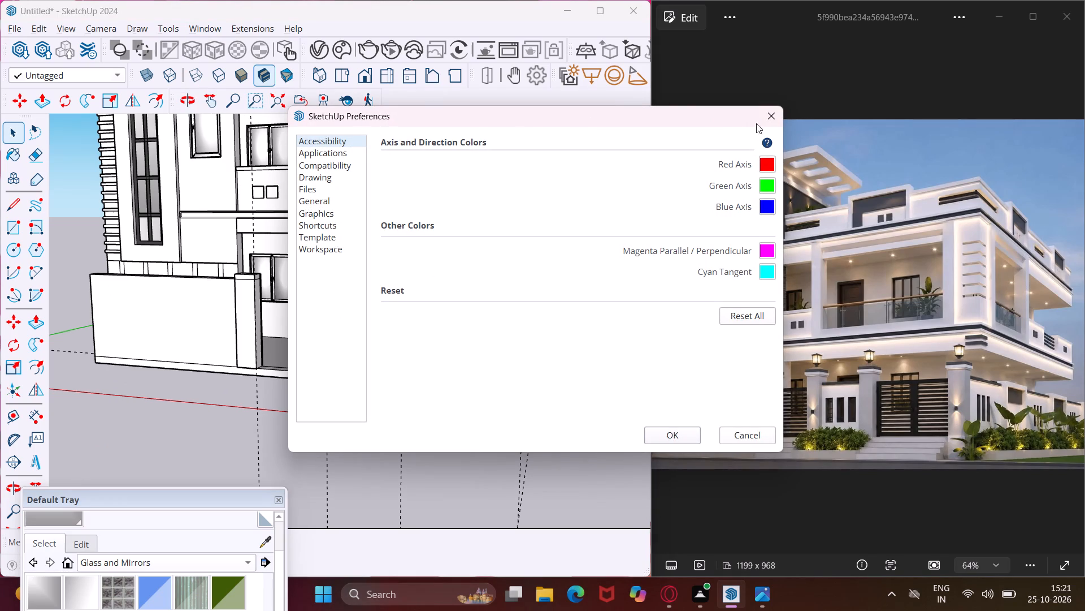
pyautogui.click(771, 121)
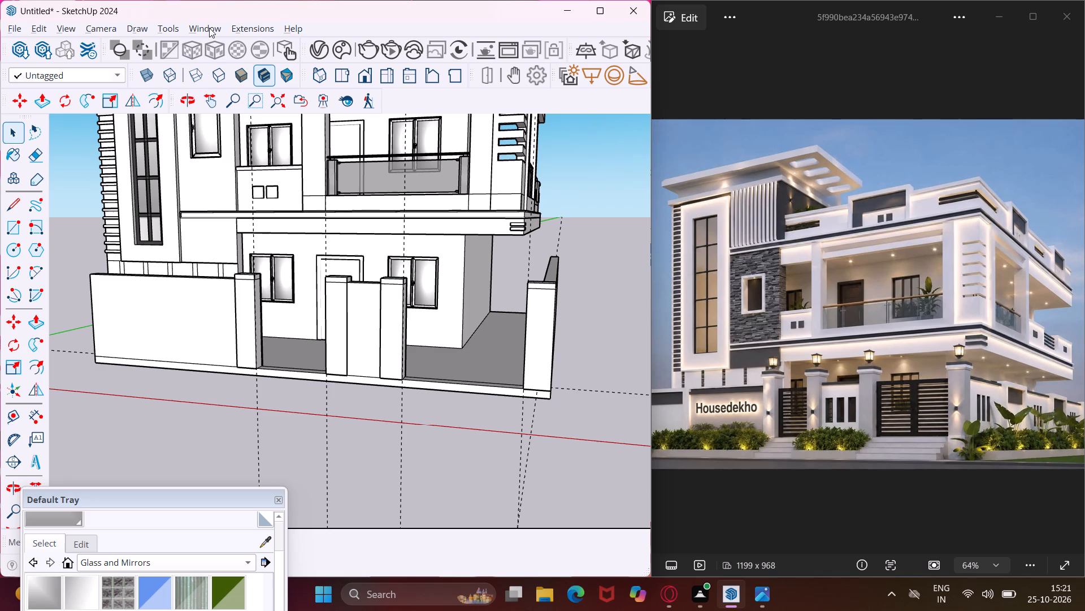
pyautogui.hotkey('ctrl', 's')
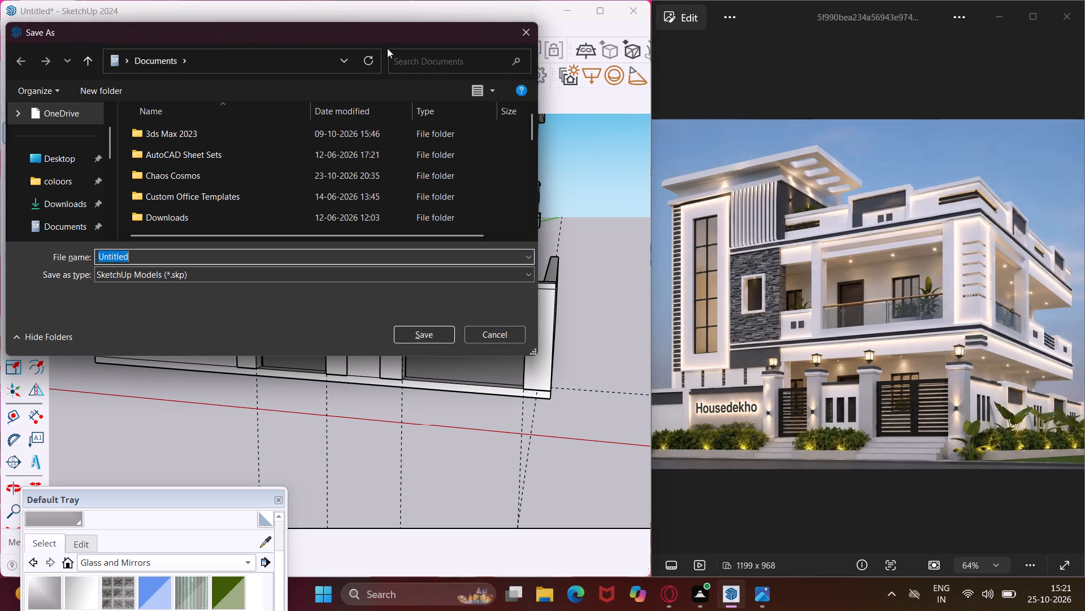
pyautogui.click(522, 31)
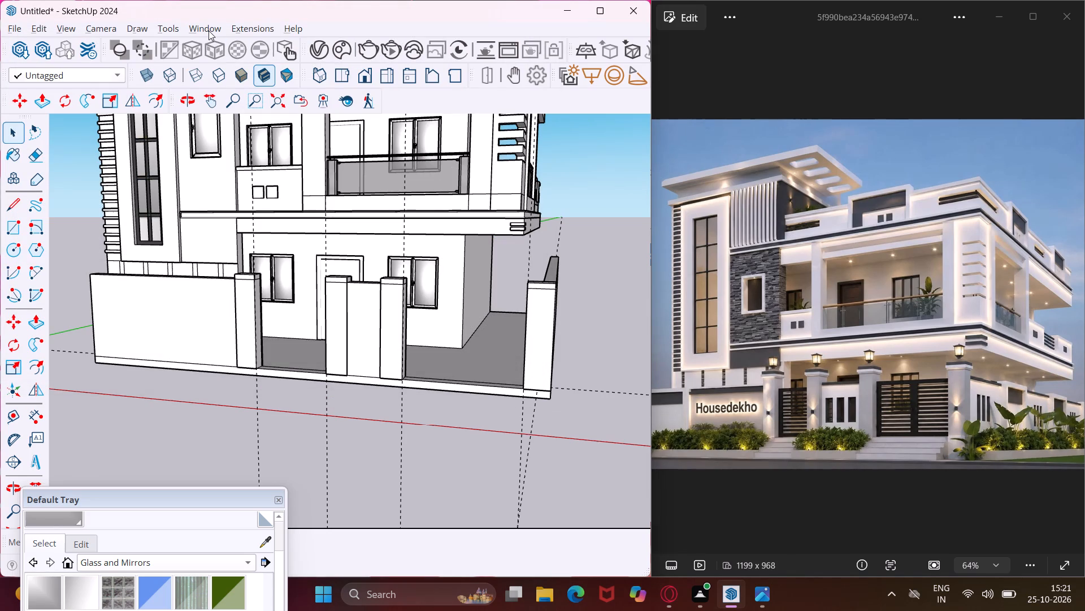
# Open 3D Warehouse and search its models for "gate", replacing the previous search term.
pyautogui.click(209, 31)
pyautogui.click(245, 136)
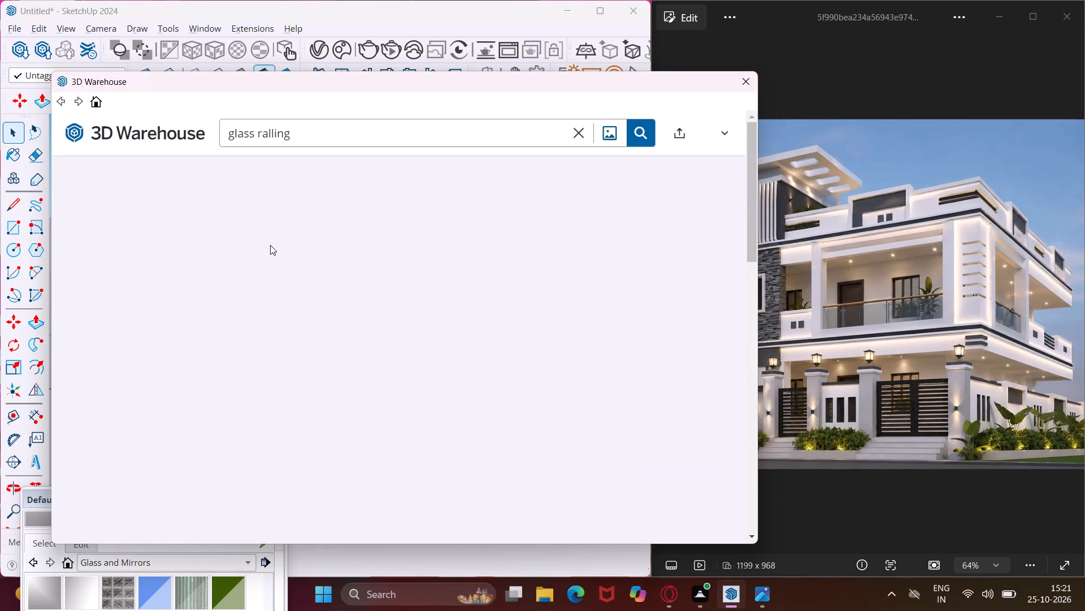
pyautogui.click(290, 138)
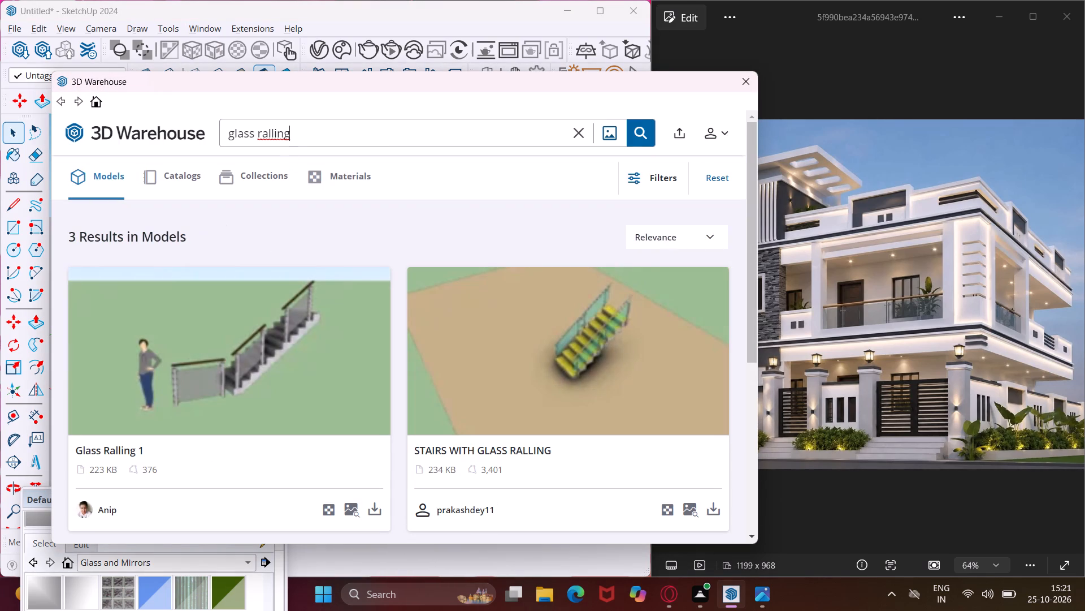
pyautogui.press('BackSpace')
pyautogui.press('BackSpace')
pyautogui.press('BackSpace')
pyautogui.press('BackSpace')
pyautogui.press('BackSpace')
pyautogui.press('BackSpace')
pyautogui.press('BackSpace')
pyautogui.press('BackSpace')
pyautogui.press('BackSpace')
pyautogui.press('BackSpace')
pyautogui.press('BackSpace')
pyautogui.press('BackSpace')
pyautogui.press('BackSpace')
pyautogui.press('BackSpace')
pyautogui.press('BackSpace')
pyautogui.press('BackSpace')
pyautogui.press('BackSpace')
pyautogui.press('BackSpace')
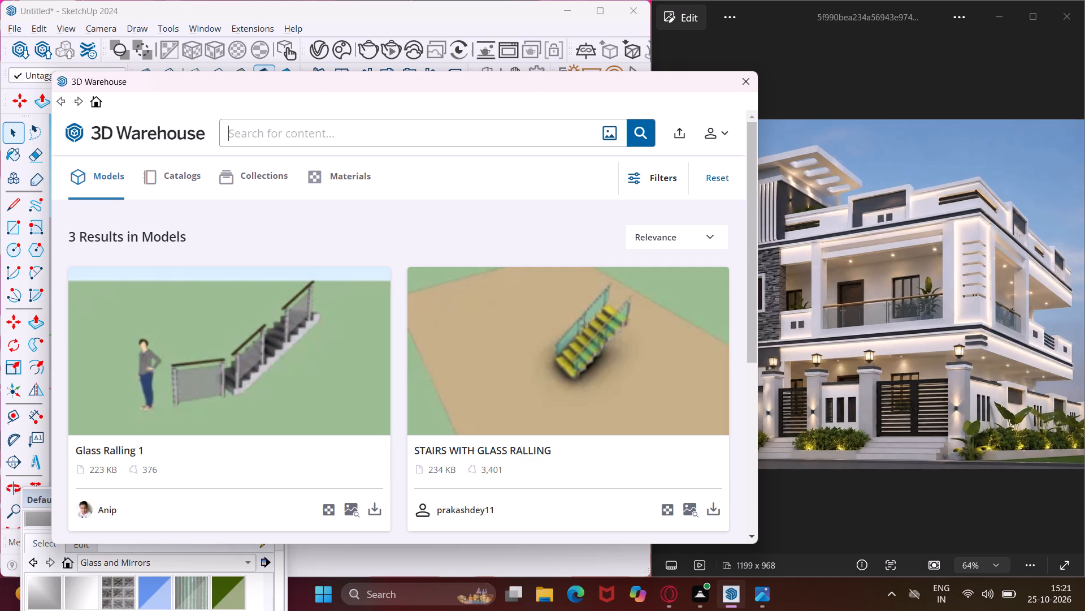
pyautogui.write('gat')
pyautogui.press('e')
pyautogui.press('Return')
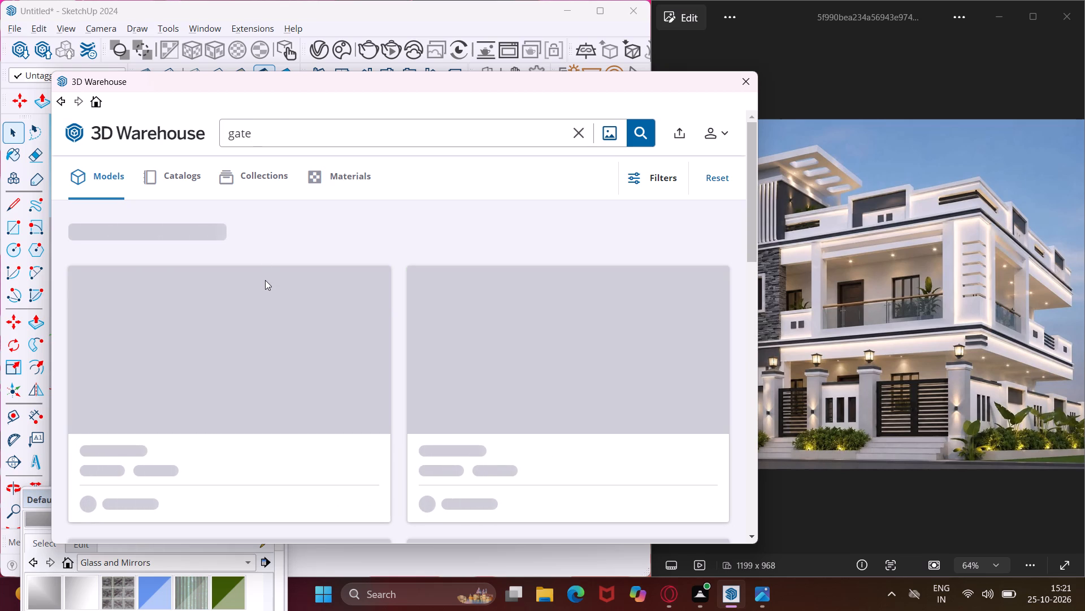
# Load the black horizontal-slat "Modern Gate" from the gate results into the model and place it in front of the boundary wall's wide opening.
pyautogui.scroll(-1, 320, 309)
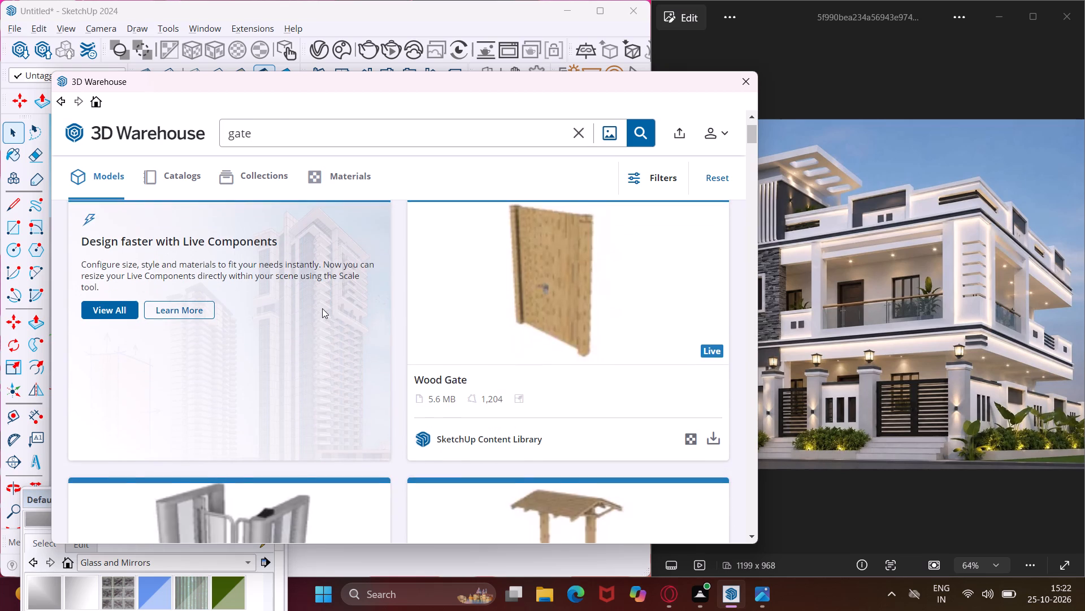
pyautogui.scroll(-7, 324, 308)
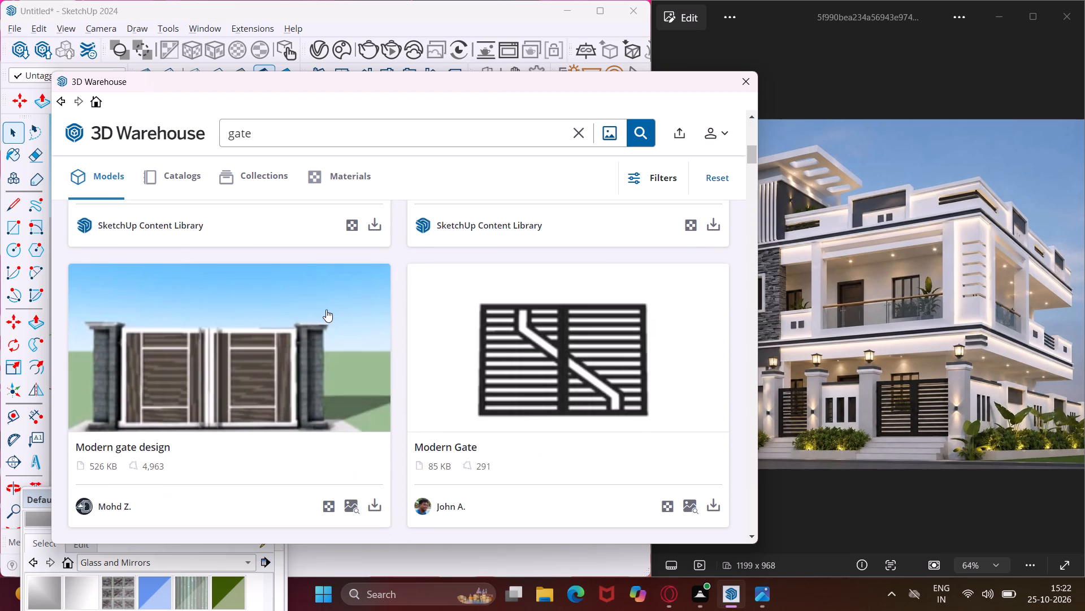
pyautogui.scroll(-1, 307, 313)
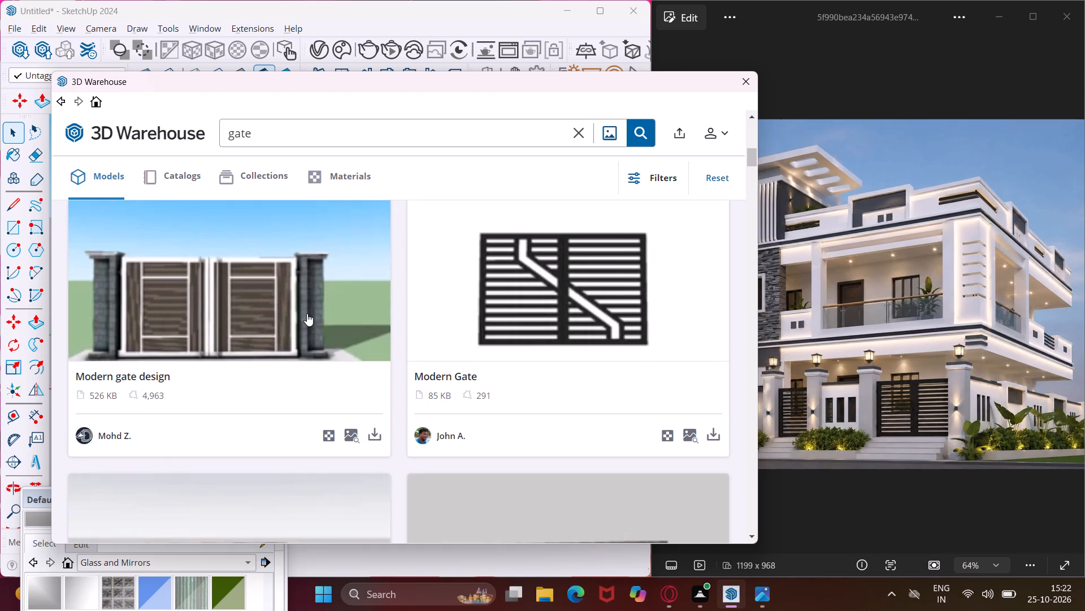
pyautogui.scroll(-8, 307, 313)
pyautogui.scroll(1, 306, 316)
pyautogui.scroll(-10, 306, 316)
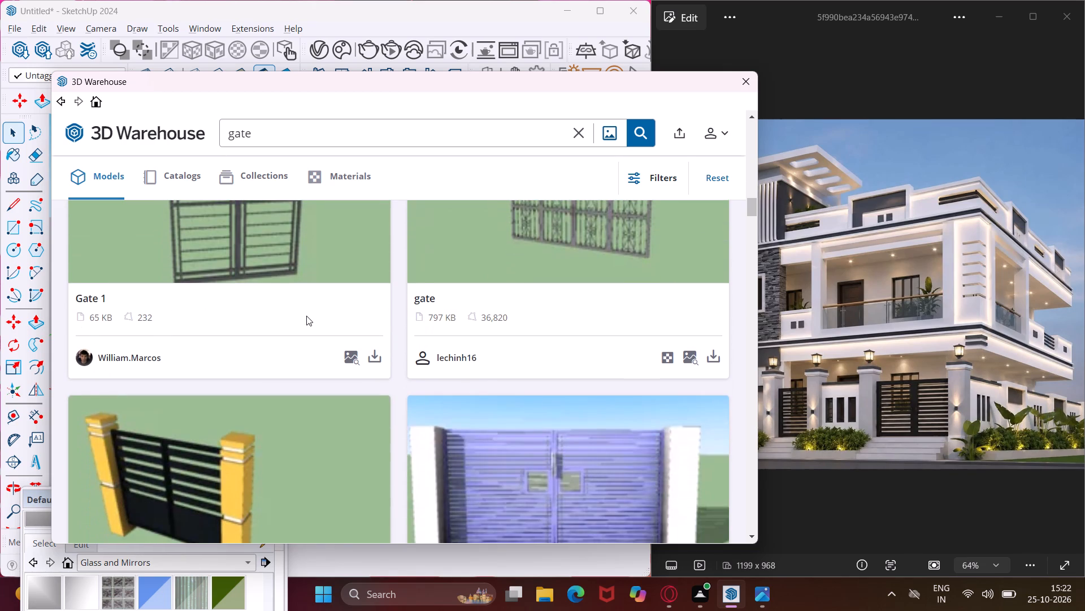
pyautogui.scroll(12, 306, 316)
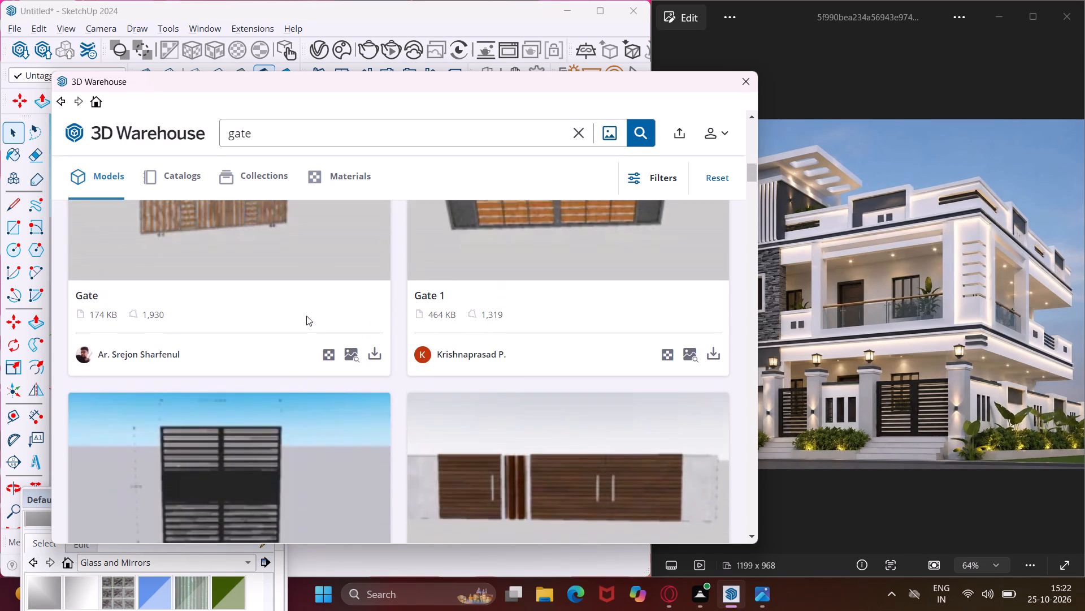
pyautogui.scroll(5, 306, 316)
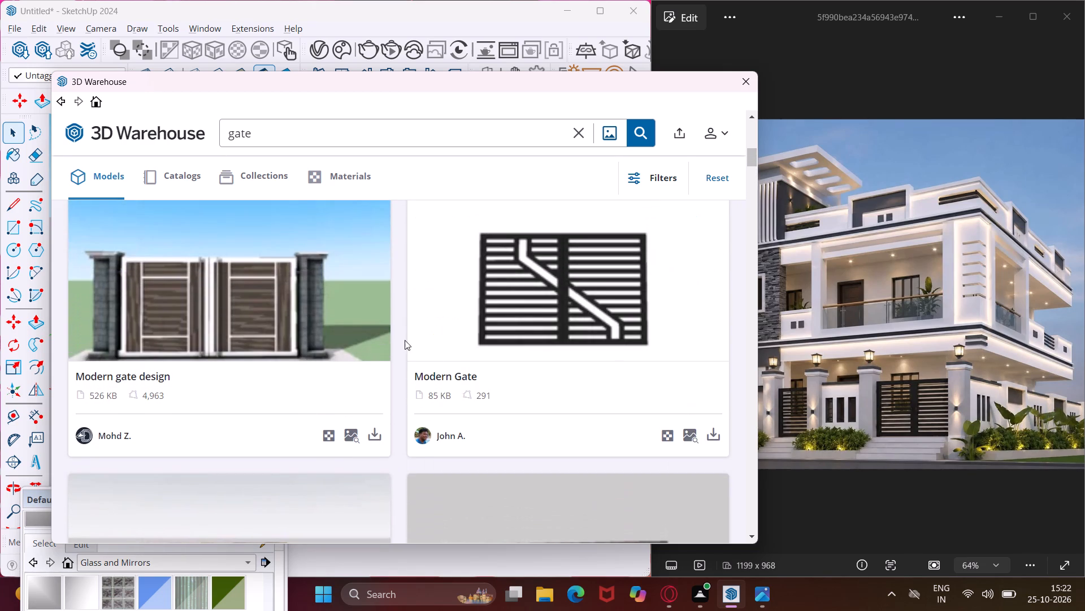
pyautogui.click(708, 428)
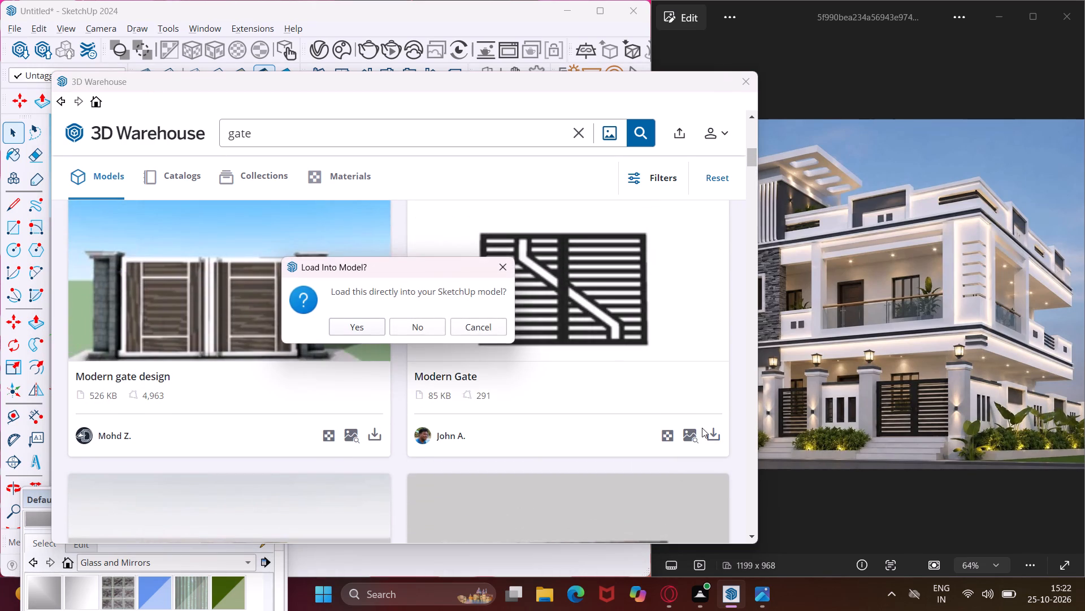
pyautogui.click(377, 332)
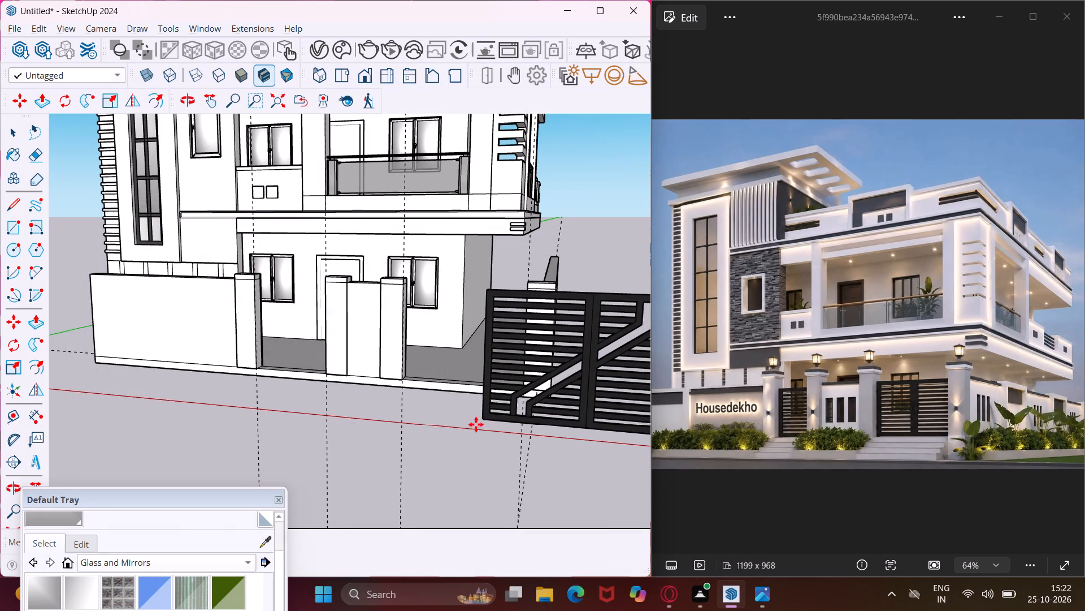
pyautogui.click(441, 440)
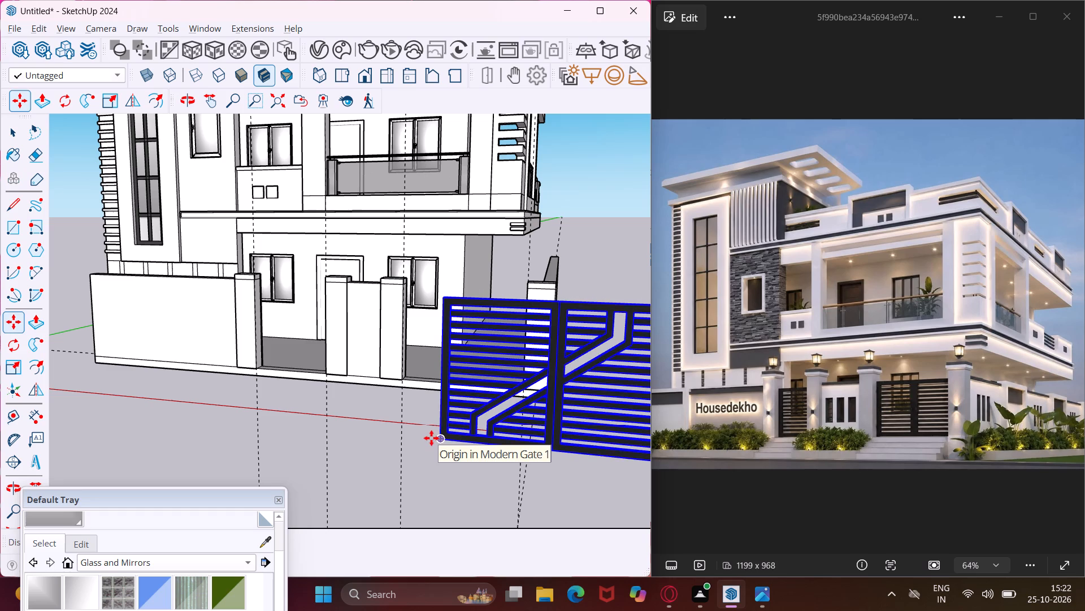
pyautogui.press('Escape')
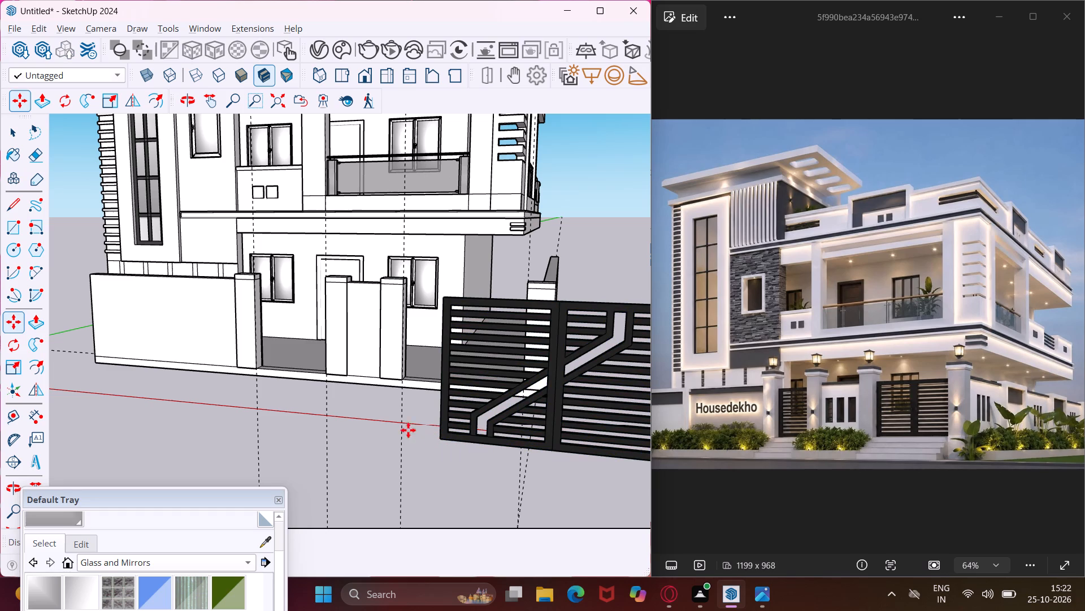
# Reopen 3D Warehouse and search its models for "single gate".
pyautogui.click(199, 26)
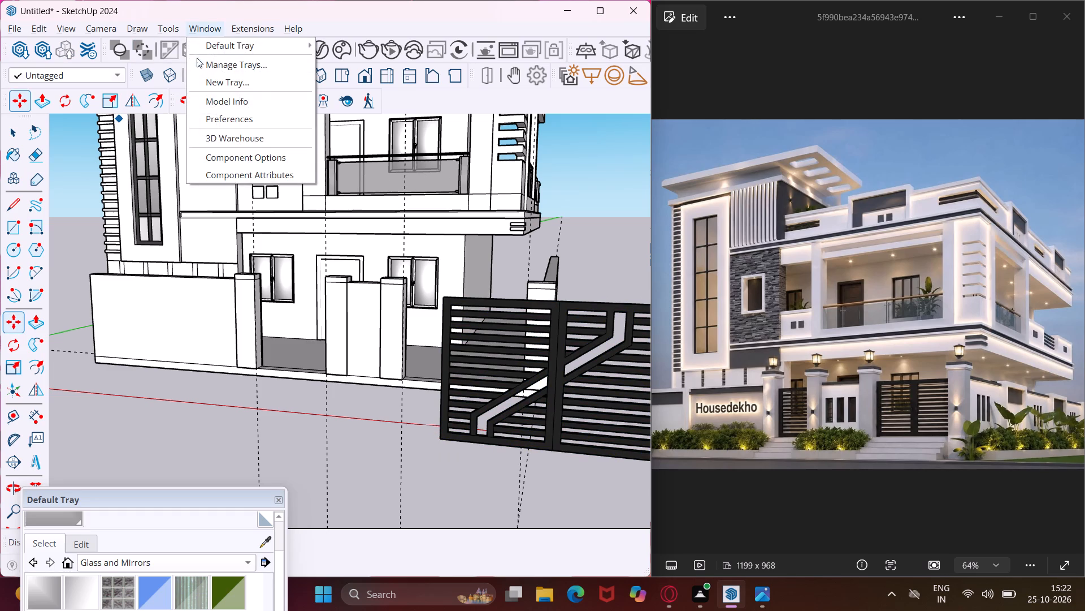
pyautogui.click(219, 144)
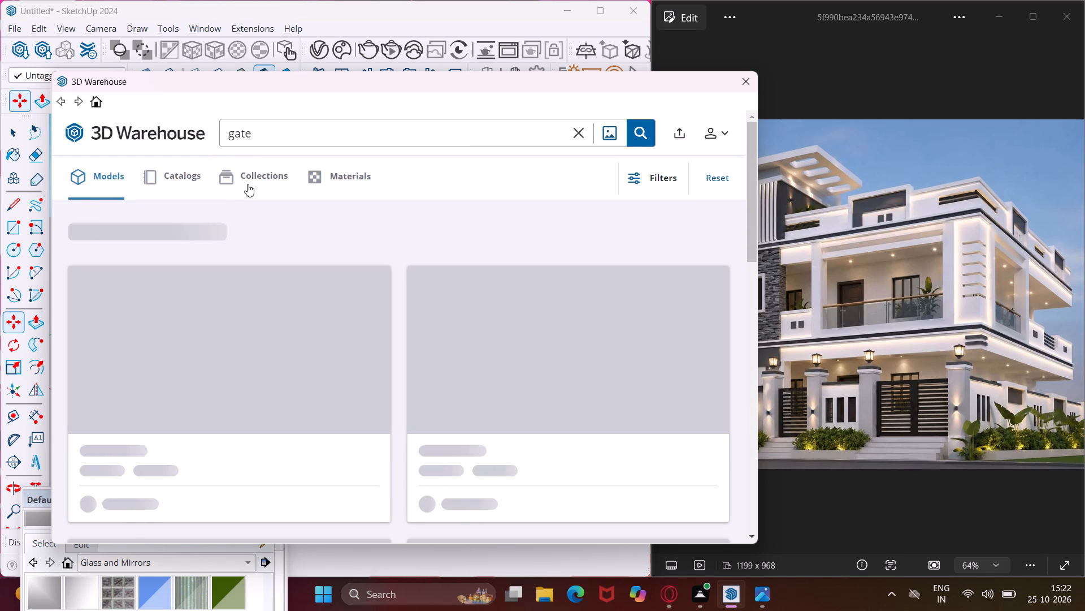
pyautogui.click(227, 132)
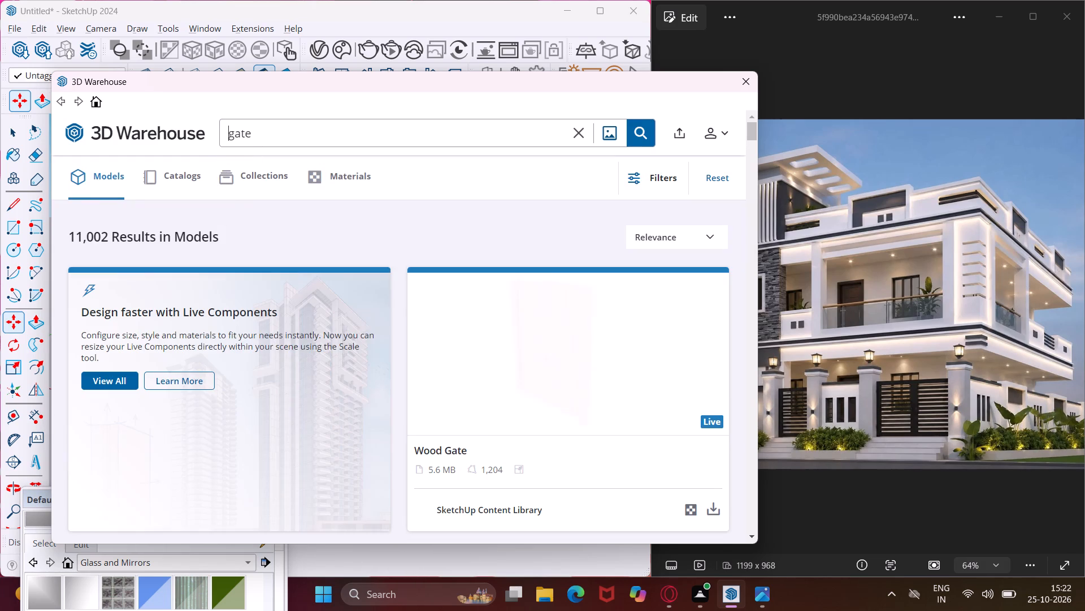
pyautogui.write('sing')
pyautogui.write('le')
pyautogui.press('space')
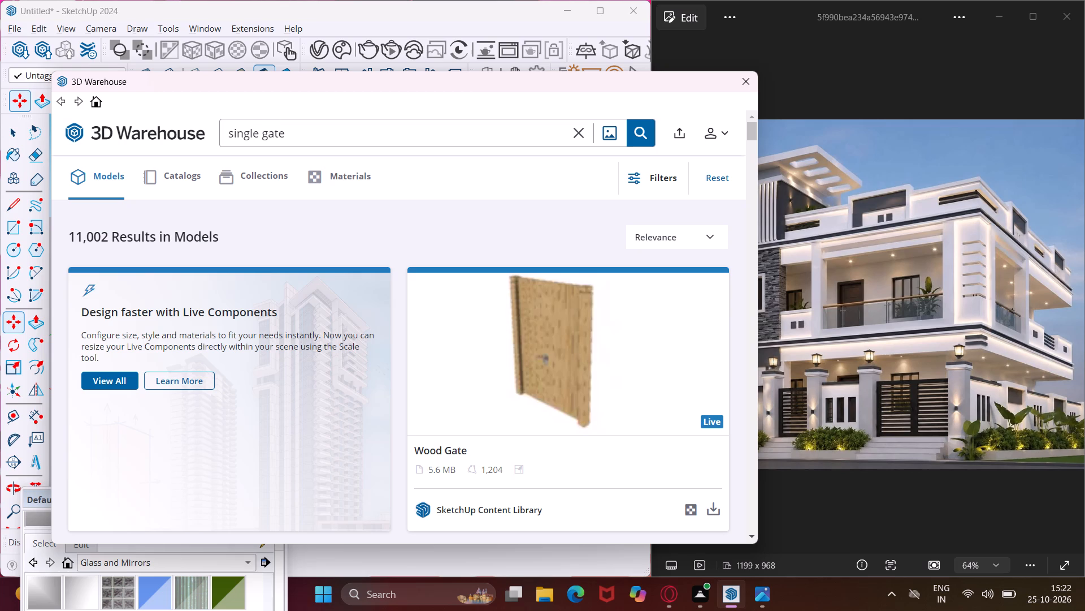
pyautogui.click(289, 126)
pyautogui.press('Return')
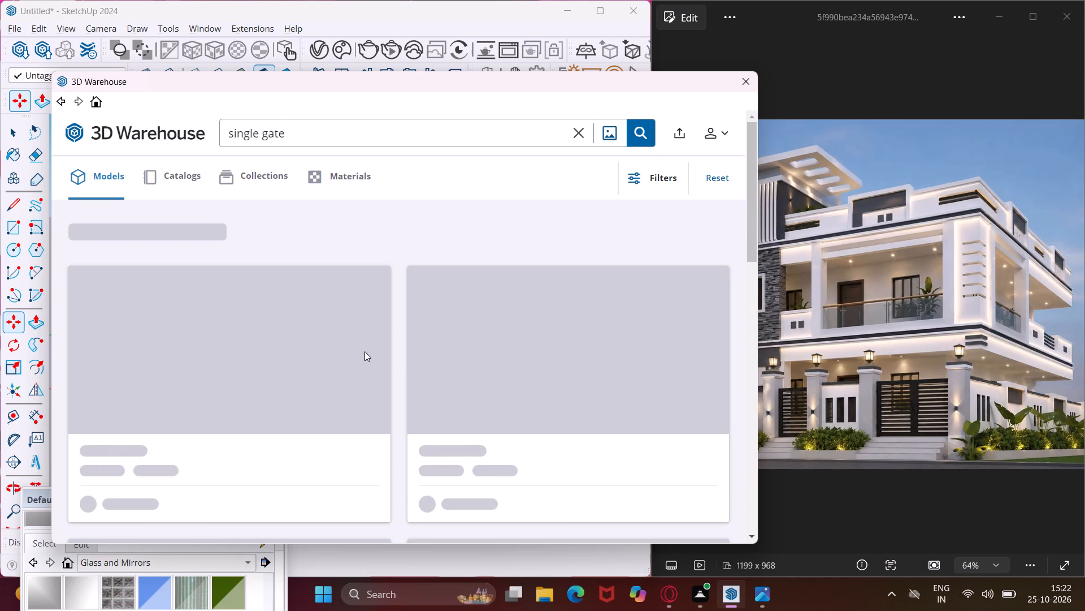
# Browse the single gate results for a dark horizontal-slat gate suited to the boundary wall's narrow opening.
pyautogui.scroll(-2, 392, 326)
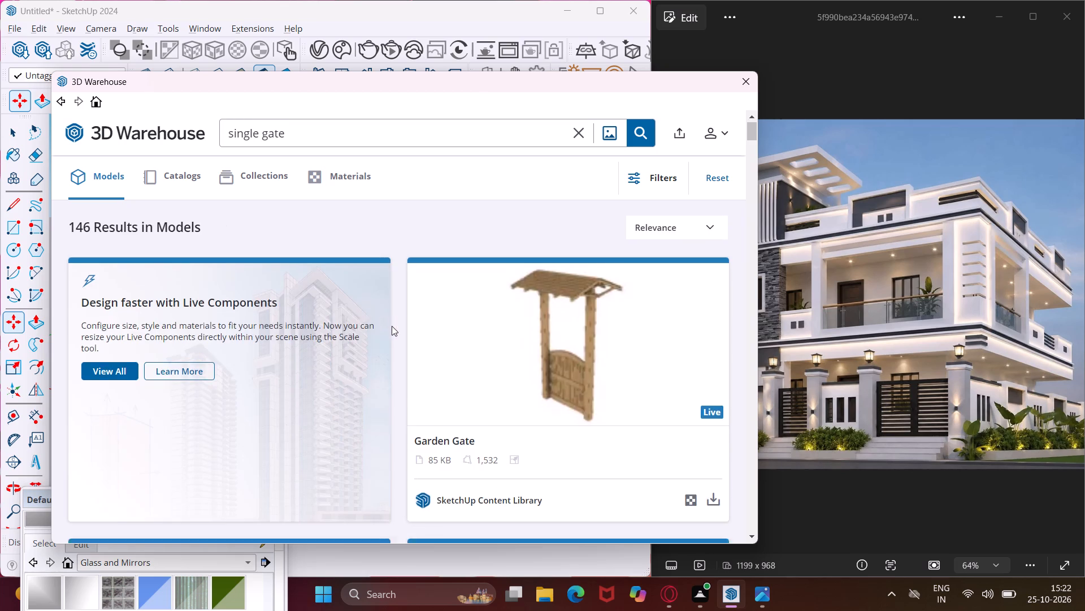
pyautogui.scroll(-4, 392, 326)
pyautogui.scroll(3, 384, 343)
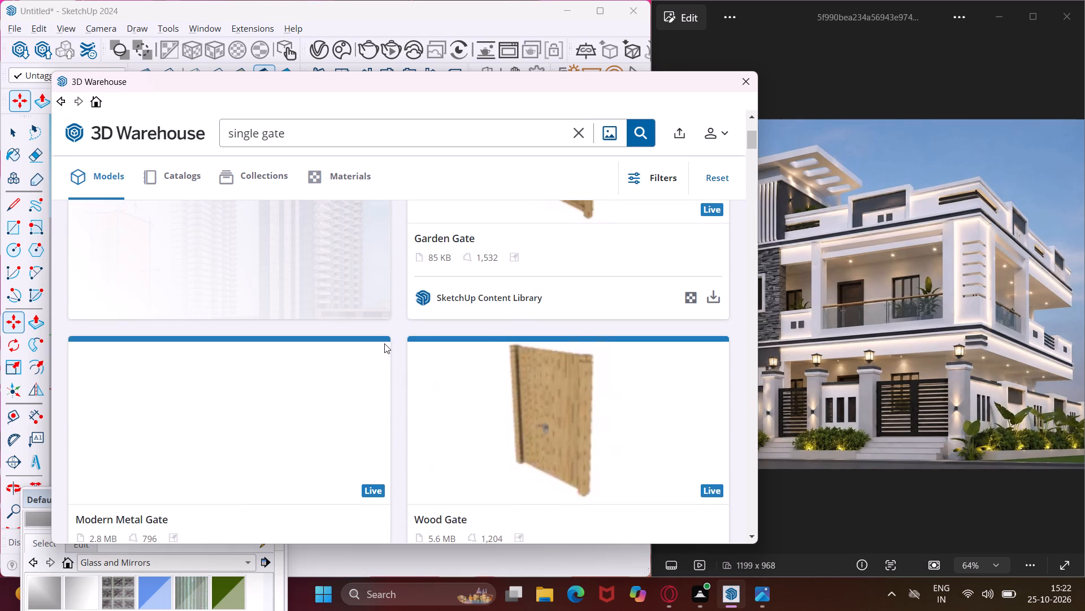
pyautogui.scroll(-11, 384, 343)
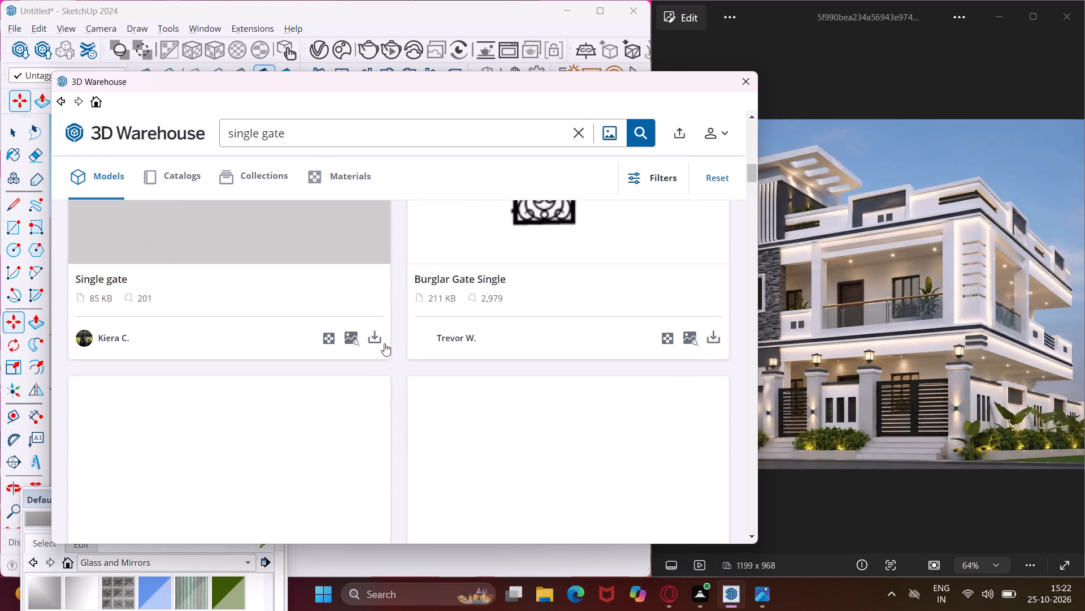
pyautogui.scroll(-9, 384, 343)
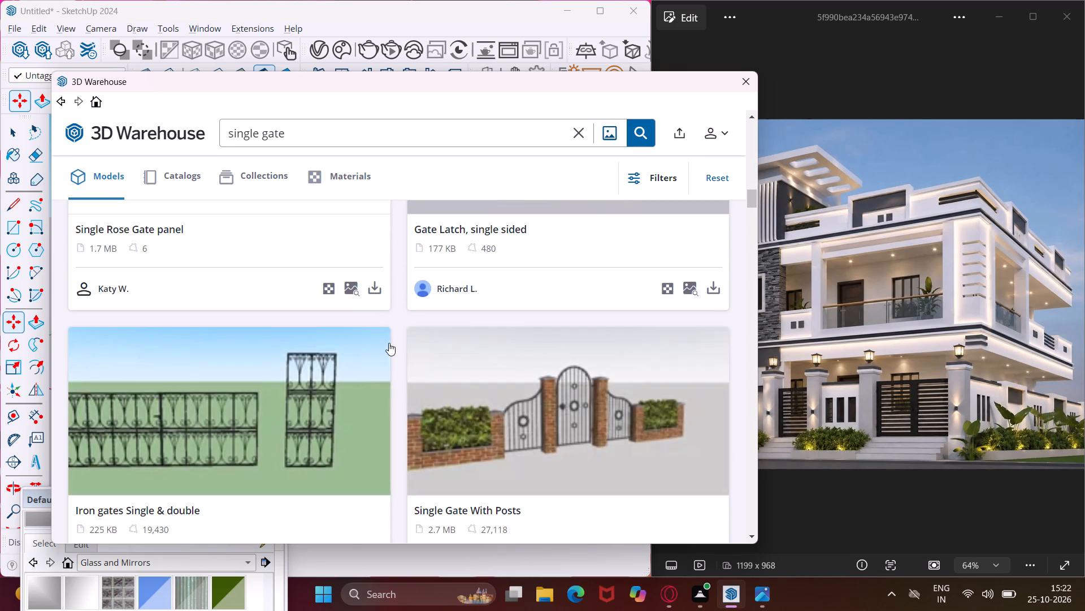
pyautogui.scroll(-10, 389, 343)
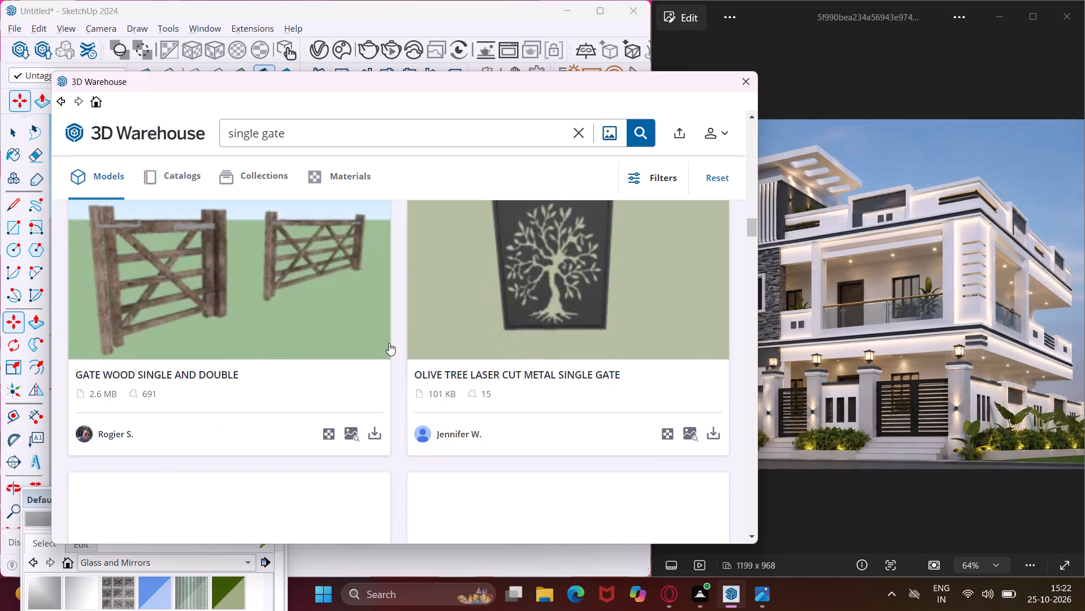
pyautogui.scroll(-2, 389, 343)
pyautogui.scroll(3, 389, 343)
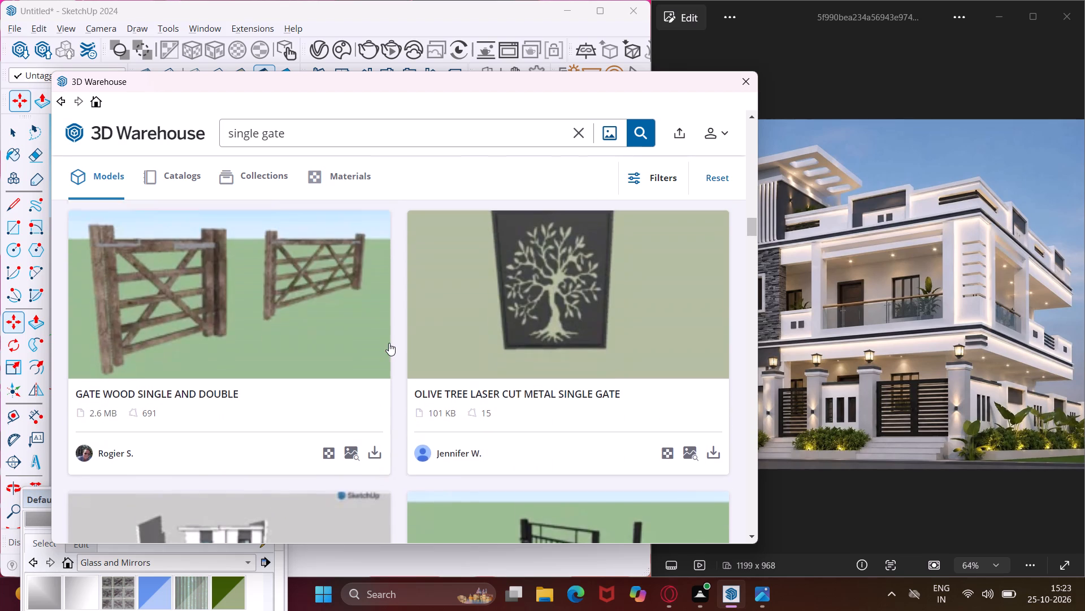
pyautogui.scroll(-2, 389, 343)
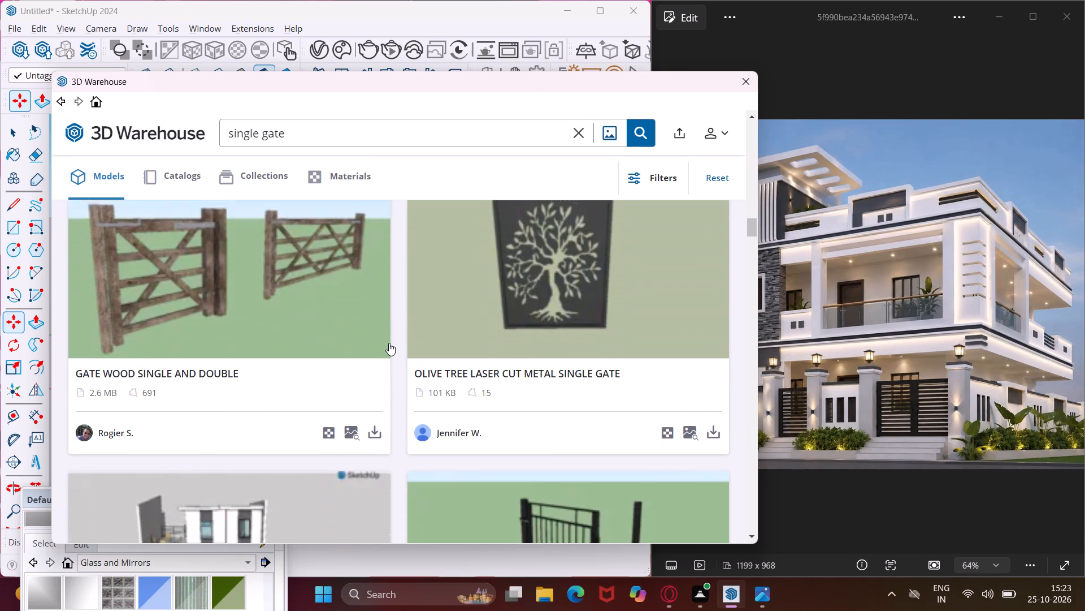
pyautogui.scroll(-2, 389, 343)
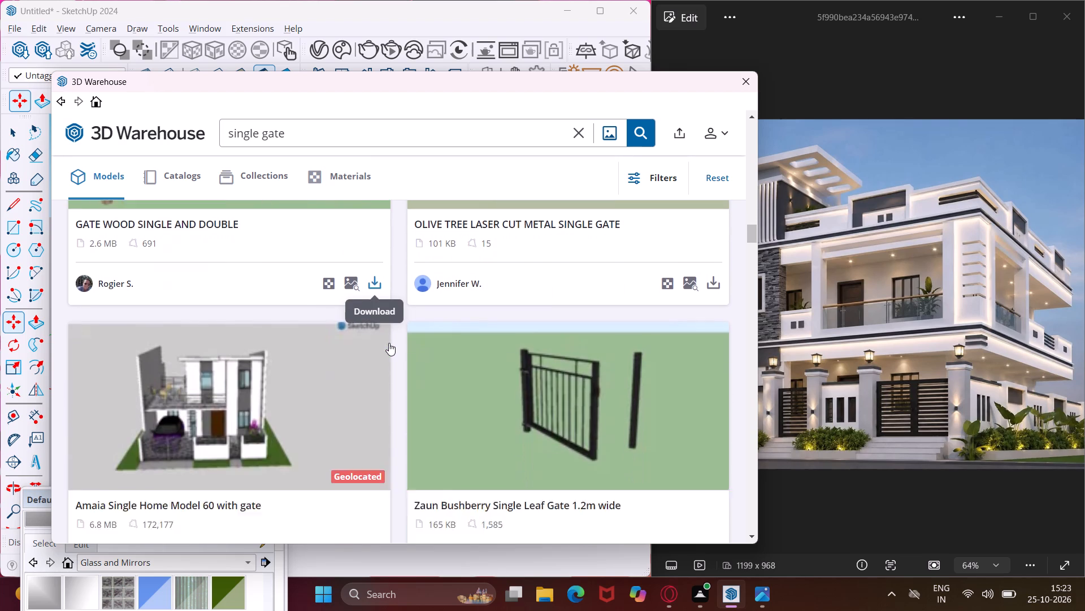
pyautogui.scroll(-6, 389, 343)
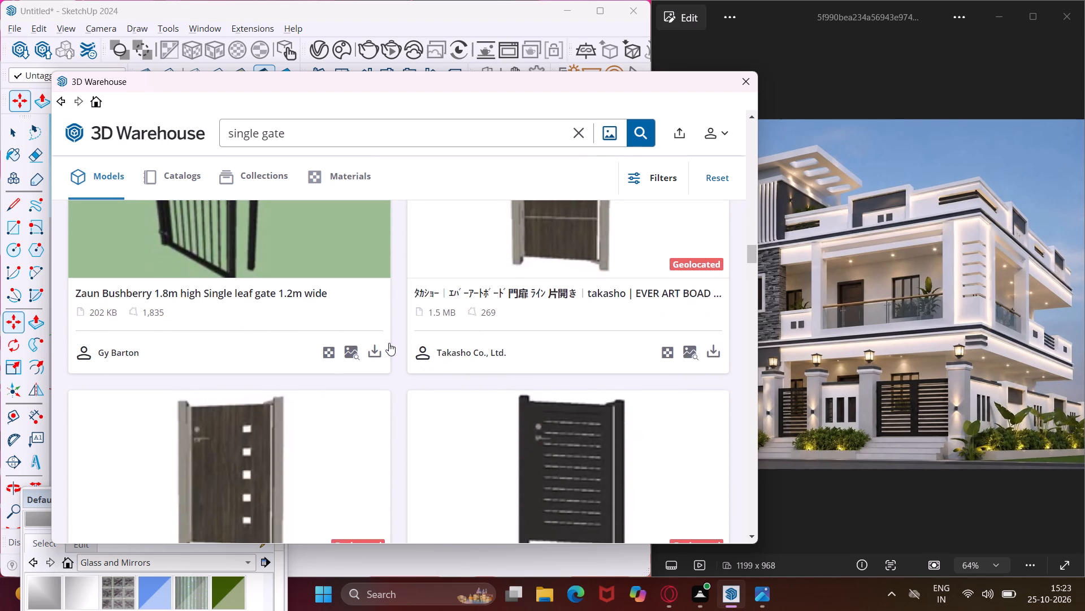
pyautogui.scroll(-10, 389, 343)
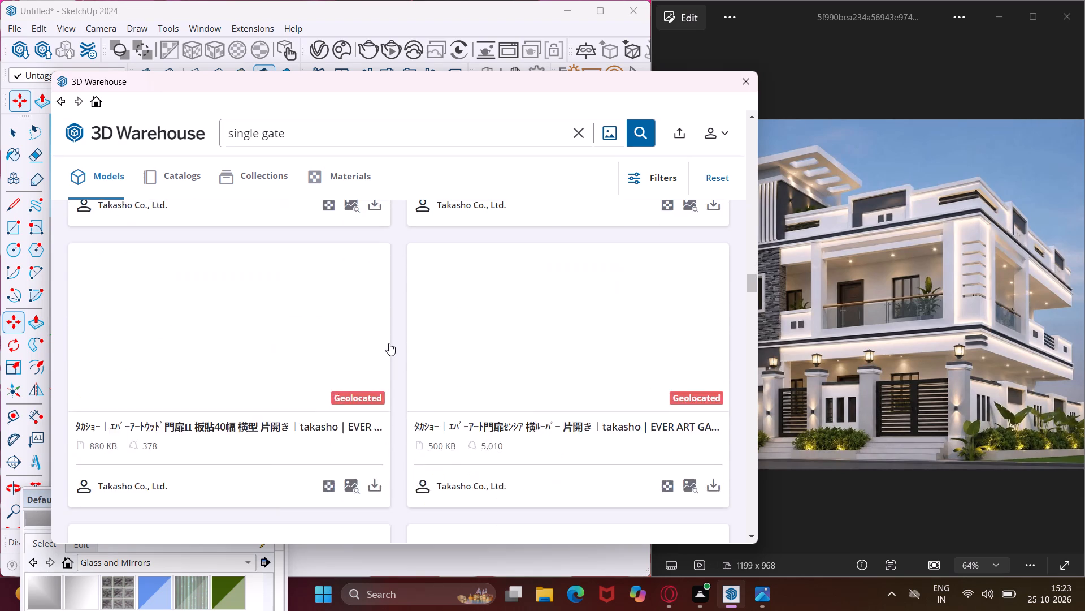
pyautogui.scroll(-8, 389, 343)
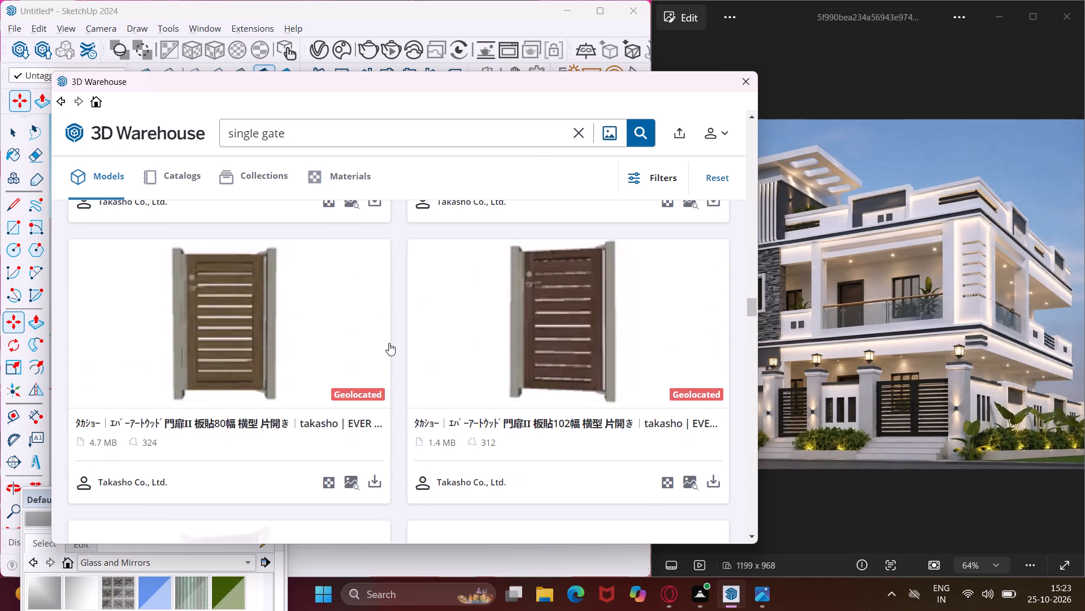
pyautogui.scroll(-10, 389, 343)
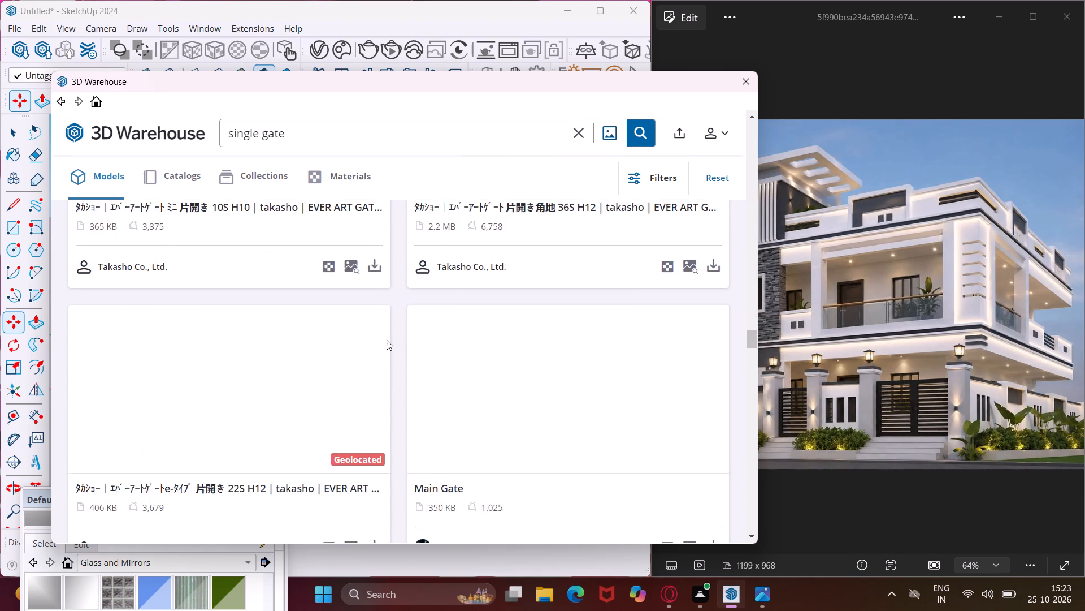
pyautogui.scroll(-14, 387, 340)
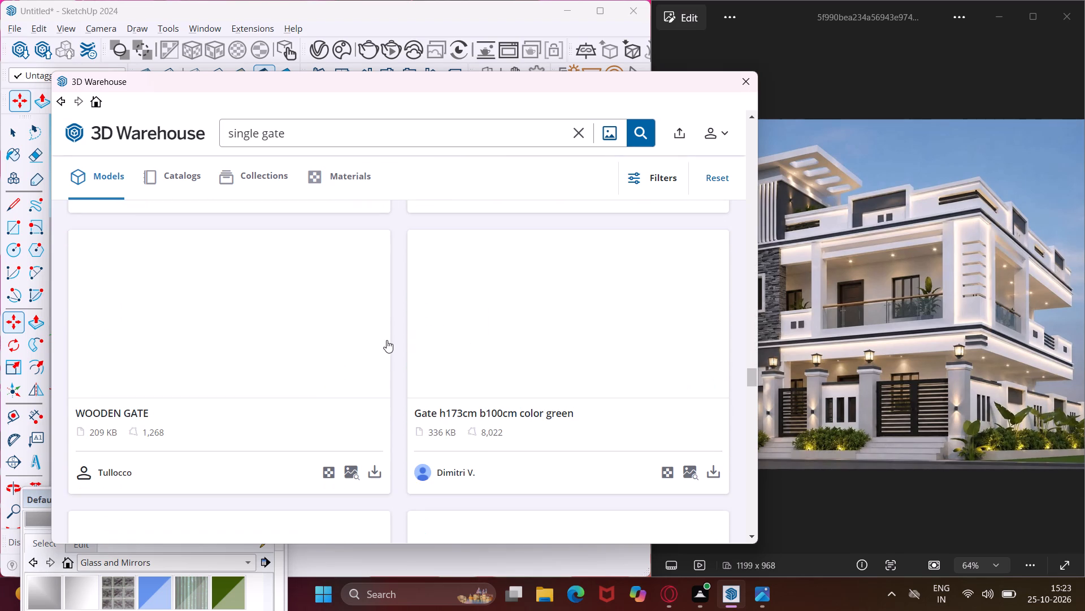
pyautogui.scroll(-8, 387, 340)
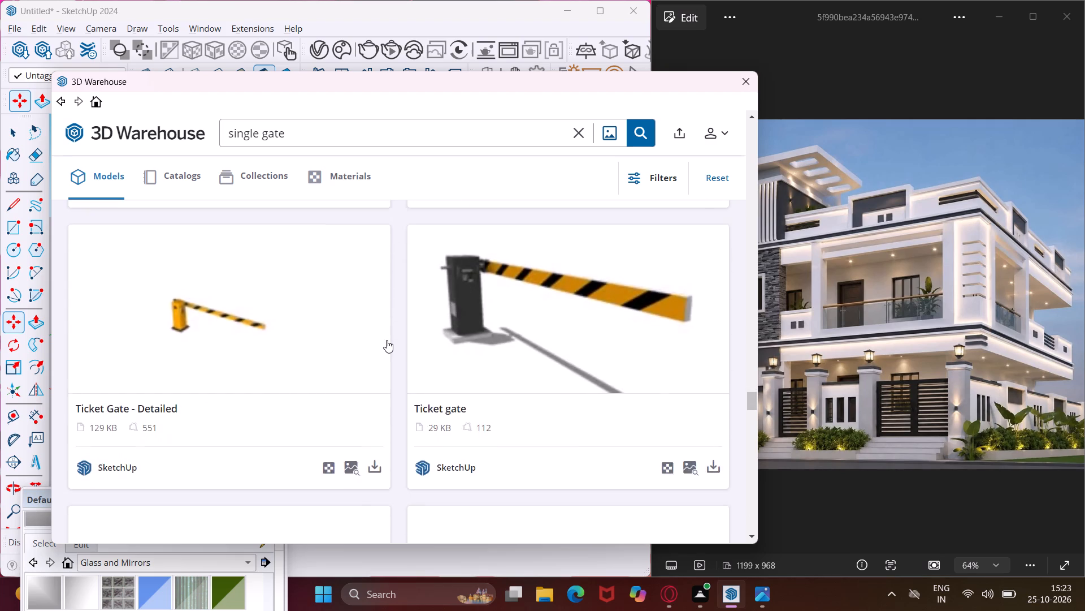
pyautogui.scroll(-11, 387, 340)
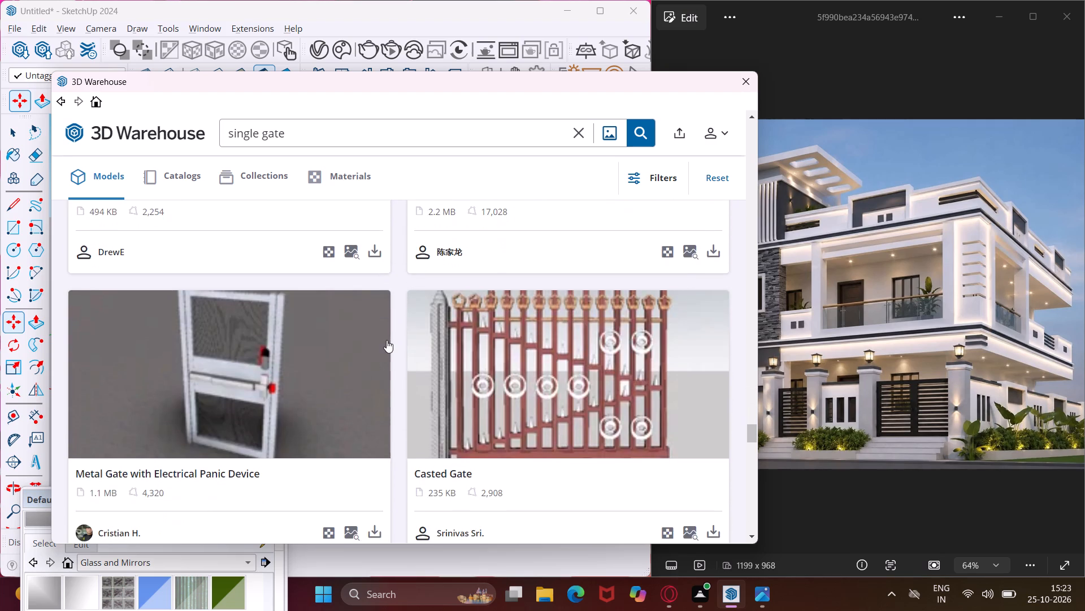
pyautogui.scroll(-5, 387, 340)
pyautogui.scroll(8, 387, 340)
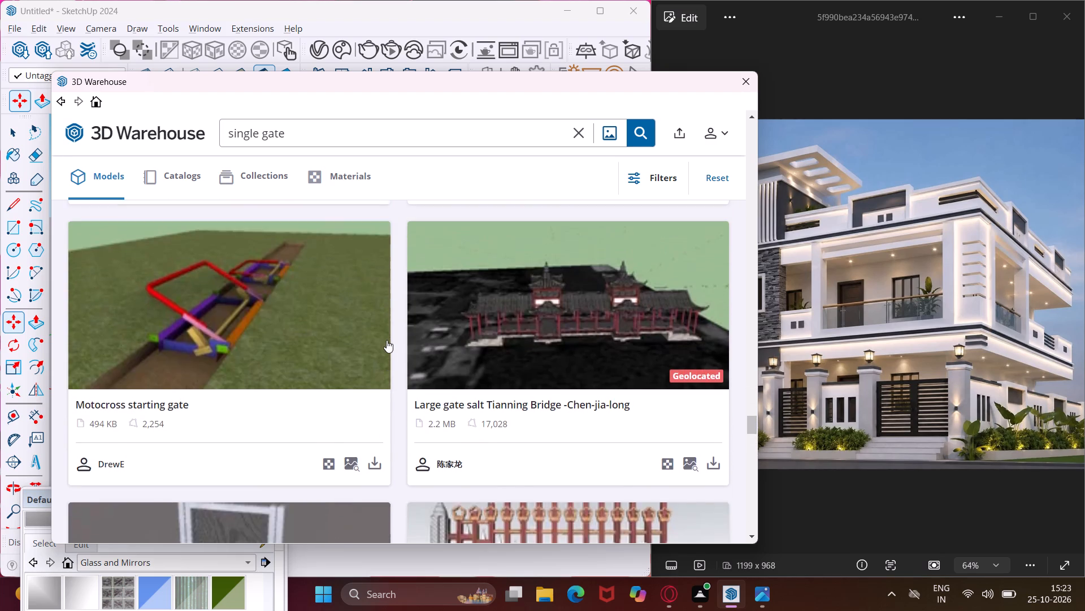
pyautogui.scroll(17, 387, 340)
pyautogui.scroll(13, 387, 340)
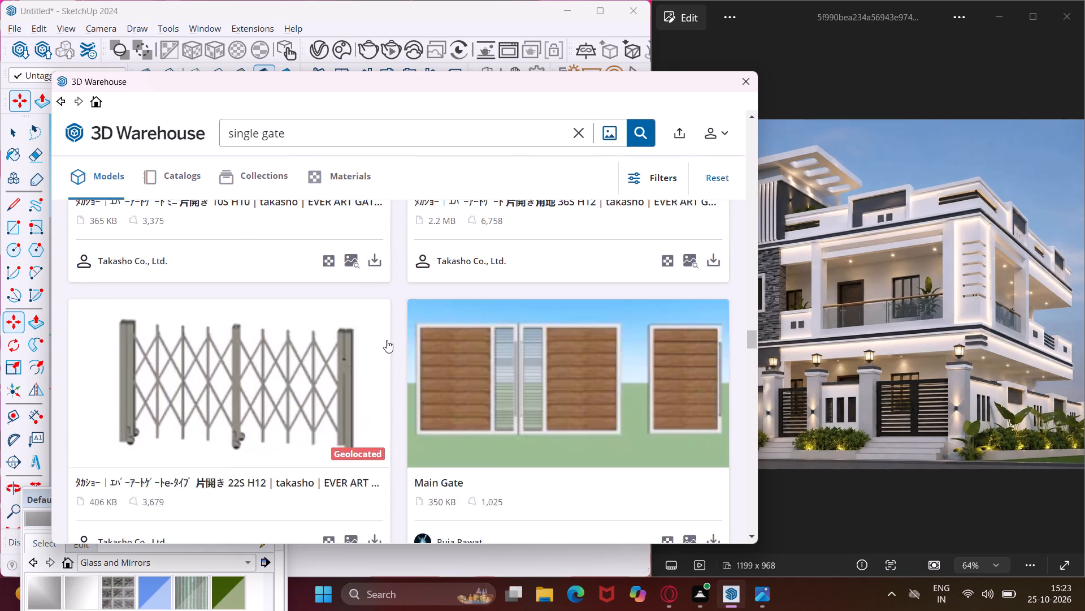
pyautogui.scroll(19, 387, 340)
pyautogui.scroll(7, 387, 340)
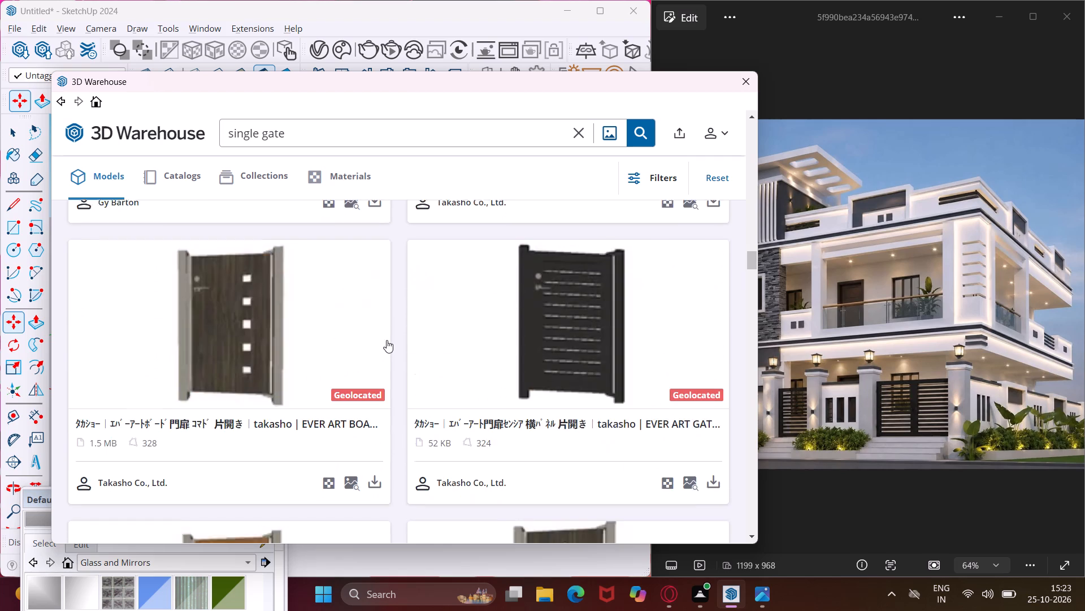
pyautogui.scroll(10, 387, 340)
pyautogui.scroll(-4, 387, 340)
pyautogui.scroll(3, 381, 345)
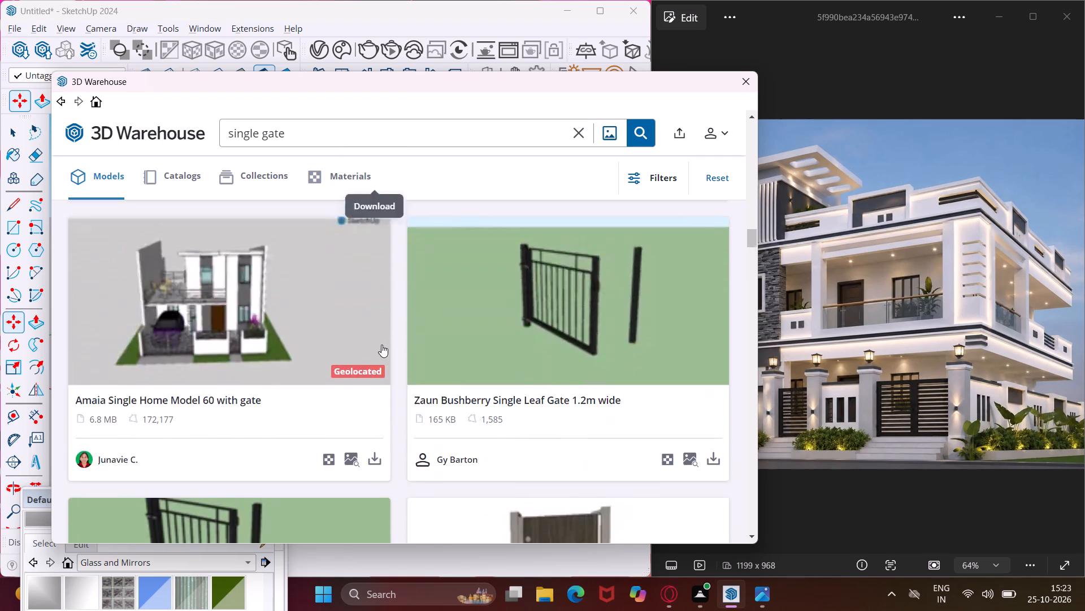
# Look back through the single gate results for a horizontal-slat gate suited to the boundary wall's narrow opening.
pyautogui.scroll(7, 381, 345)
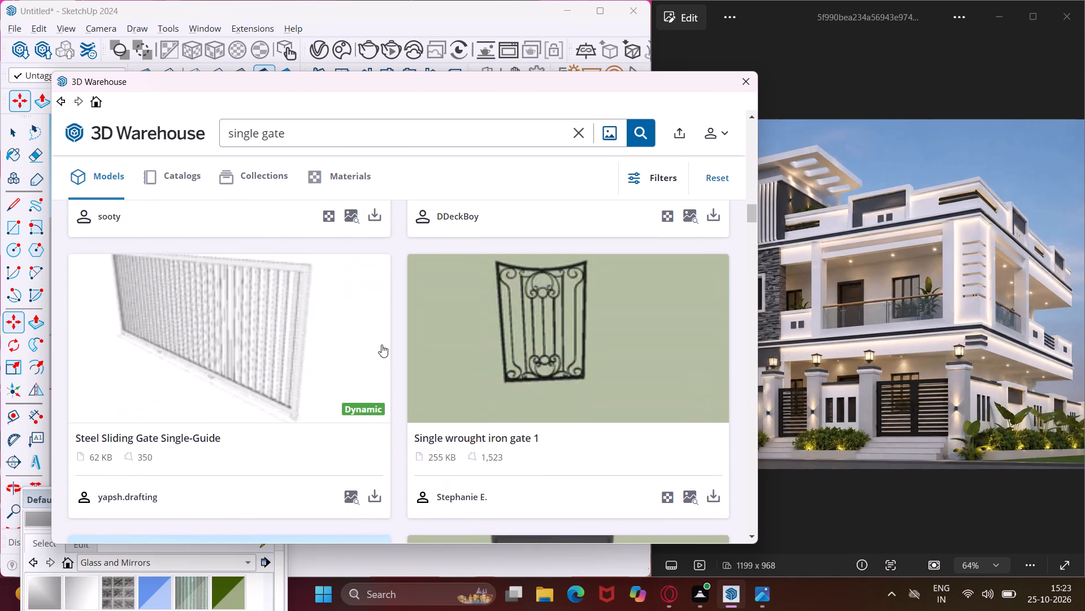
pyautogui.scroll(9, 381, 345)
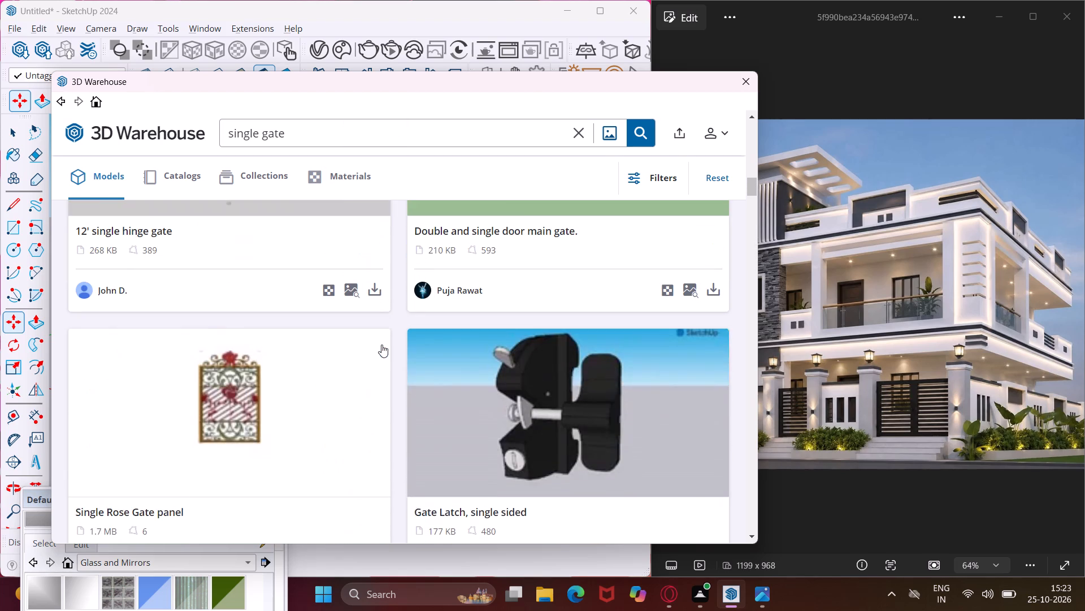
pyautogui.scroll(9, 381, 345)
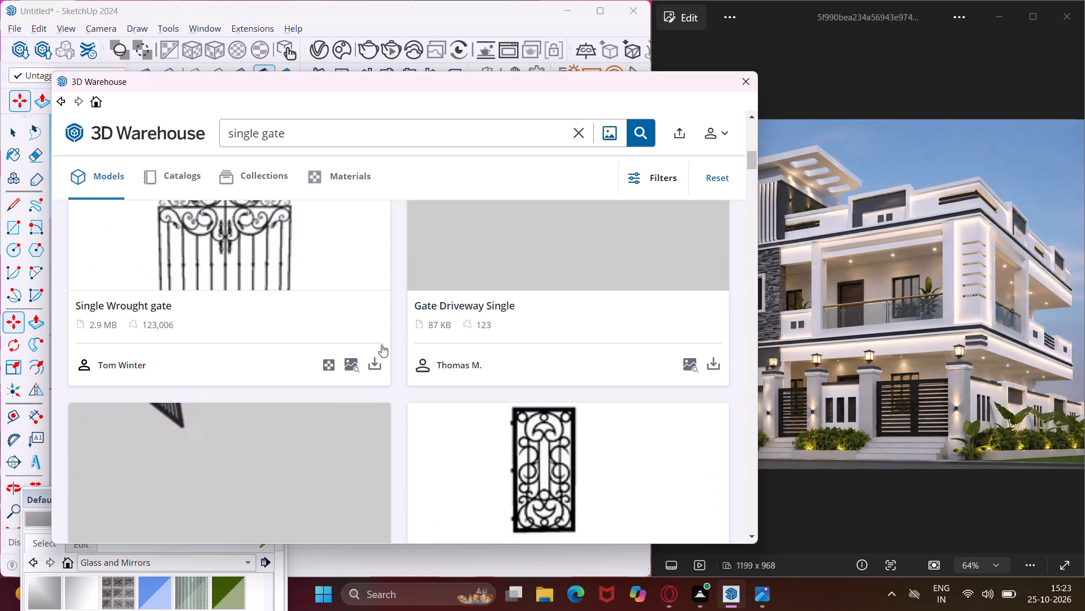
pyautogui.scroll(6, 381, 345)
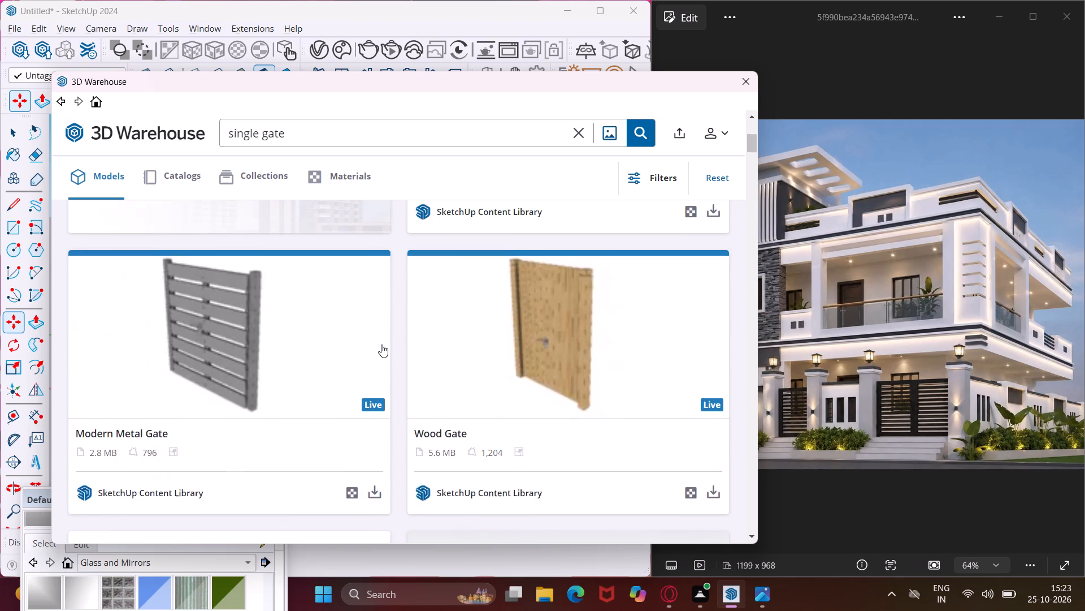
pyautogui.scroll(2, 381, 345)
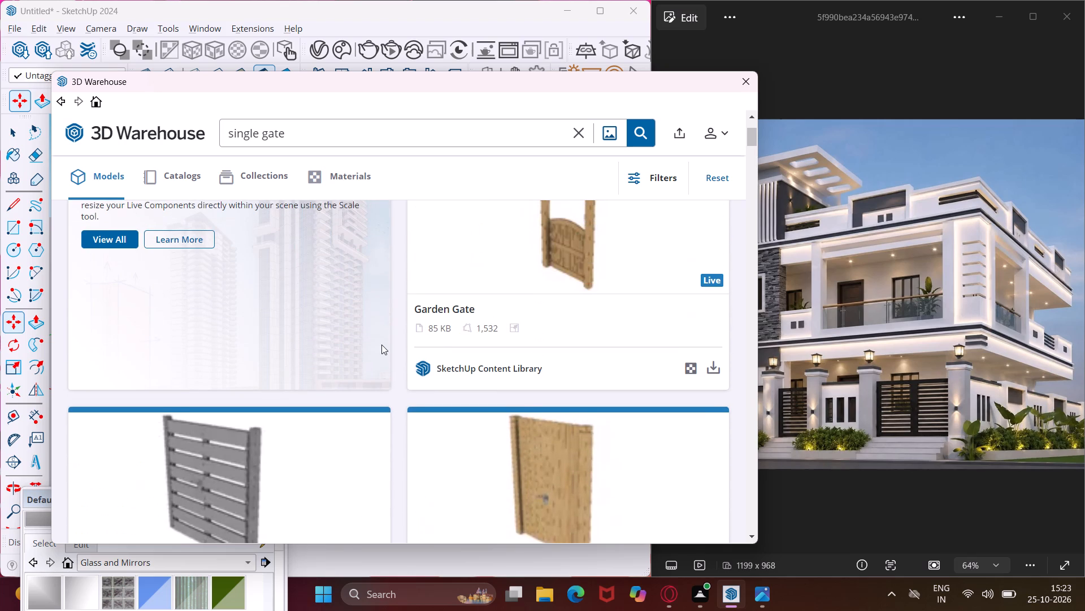
pyautogui.scroll(-2, 381, 345)
pyautogui.scroll(5, 381, 345)
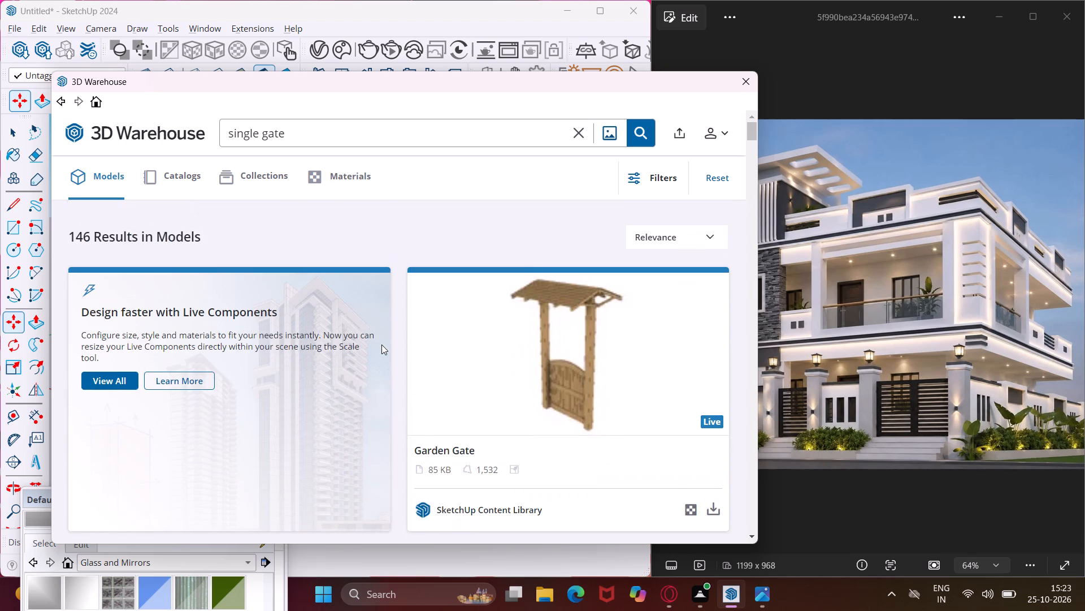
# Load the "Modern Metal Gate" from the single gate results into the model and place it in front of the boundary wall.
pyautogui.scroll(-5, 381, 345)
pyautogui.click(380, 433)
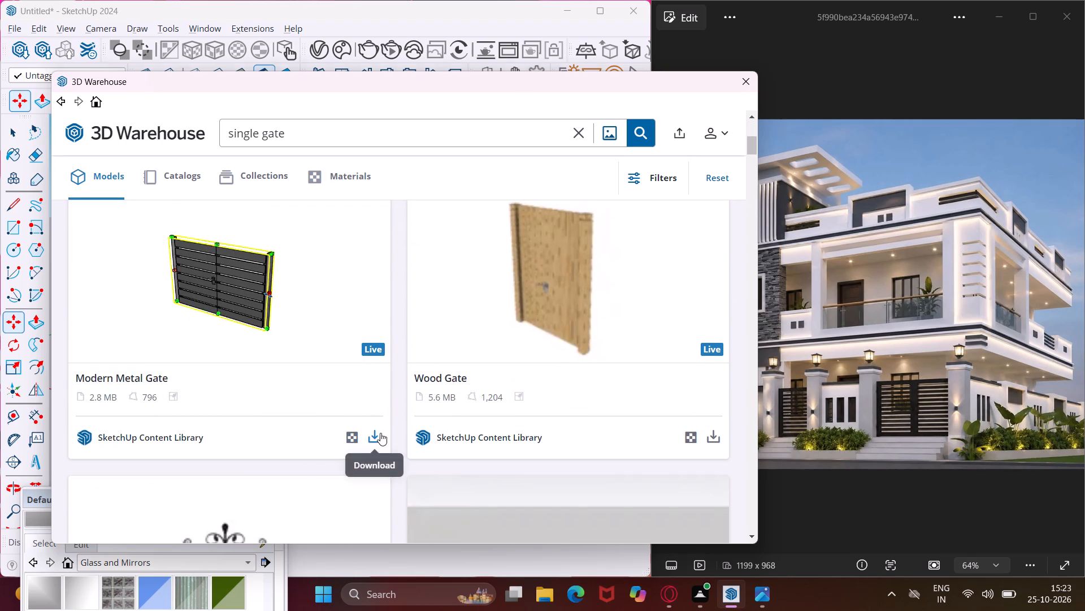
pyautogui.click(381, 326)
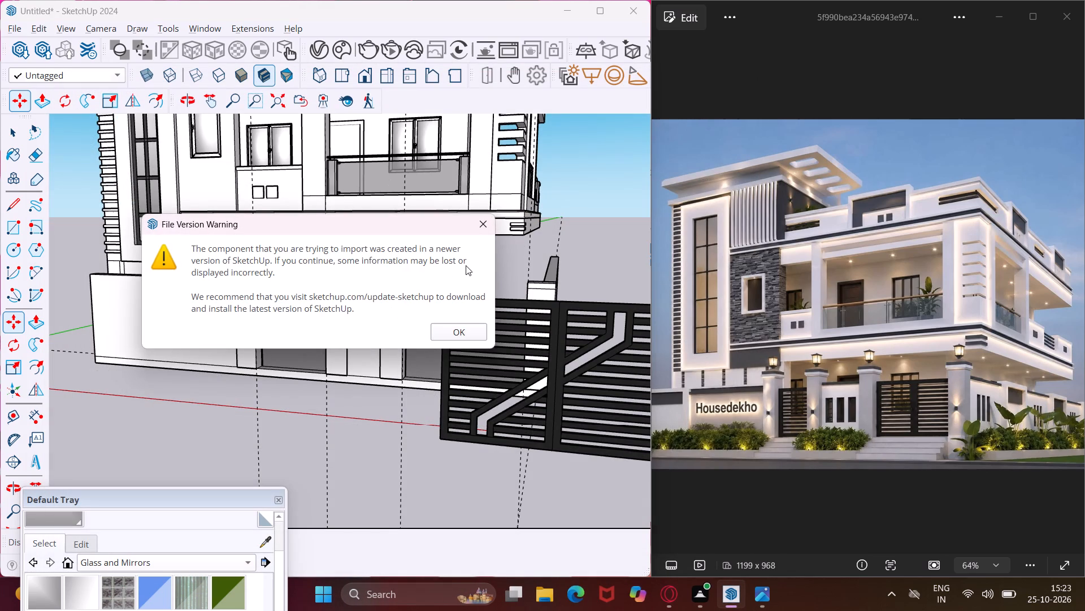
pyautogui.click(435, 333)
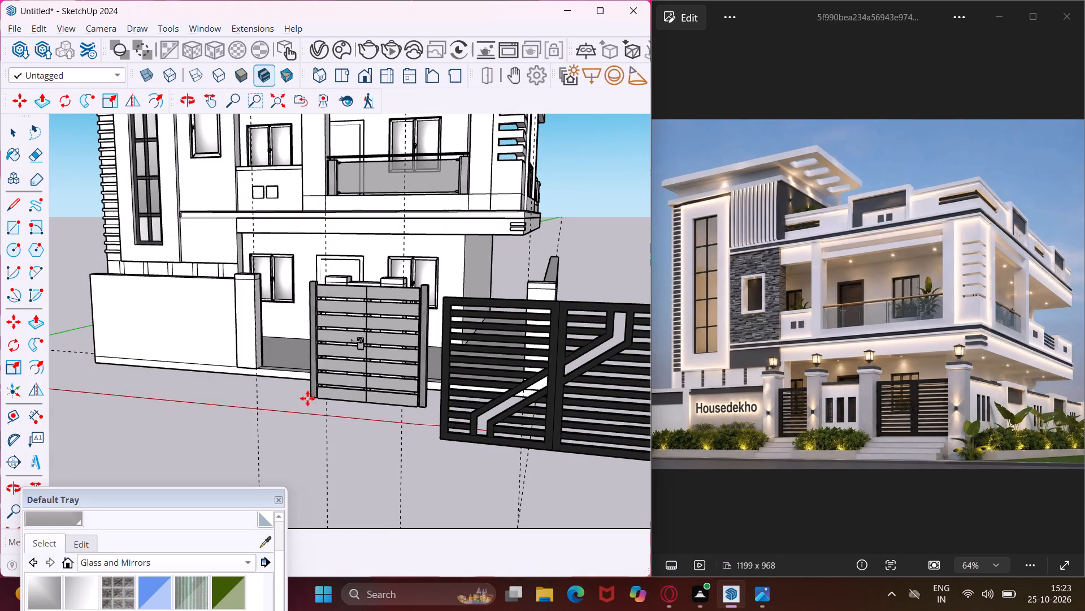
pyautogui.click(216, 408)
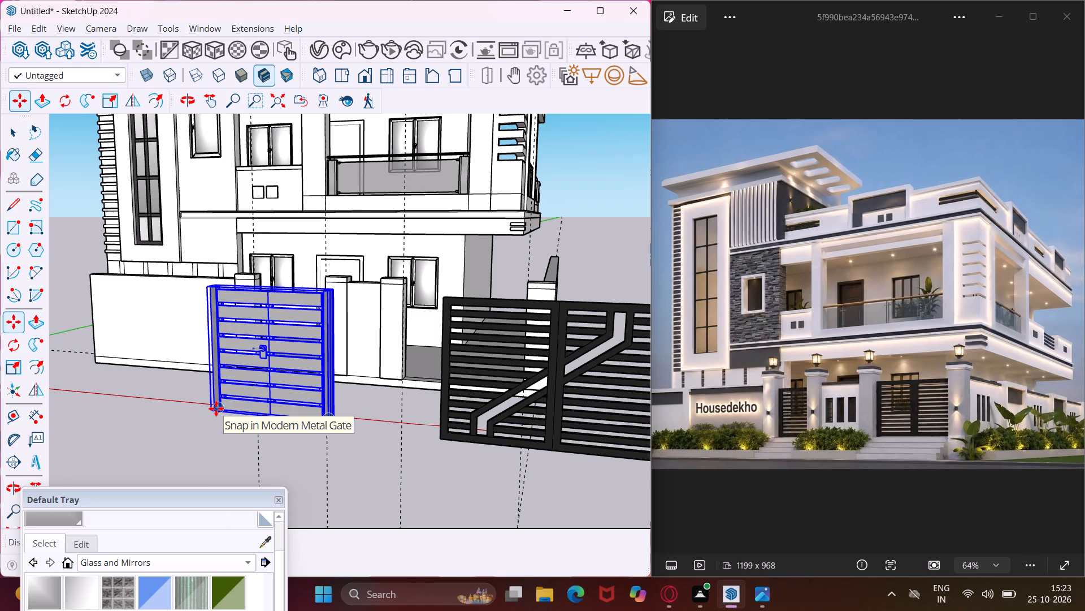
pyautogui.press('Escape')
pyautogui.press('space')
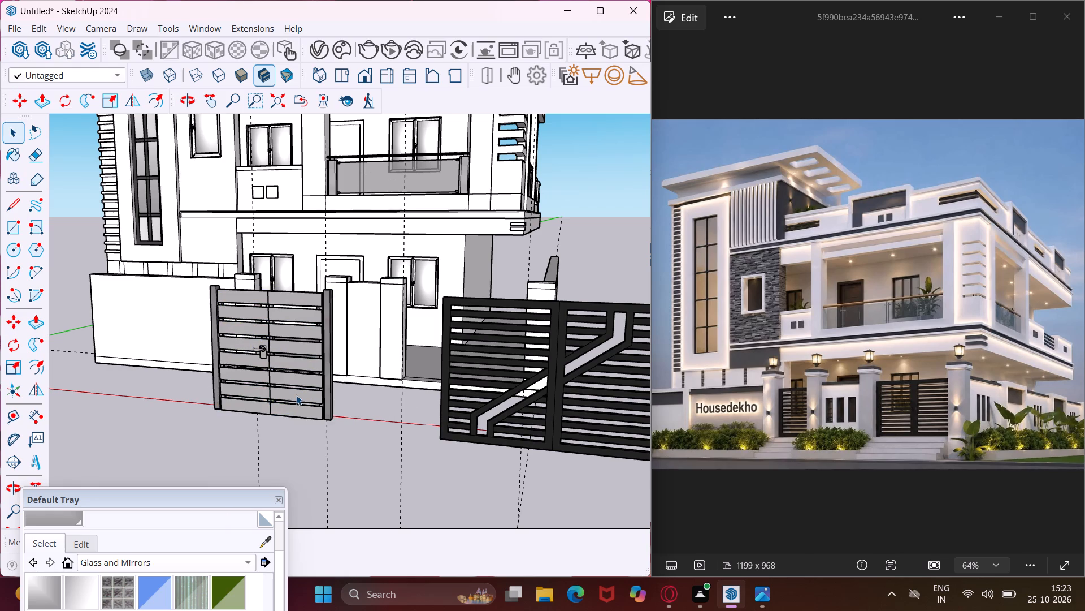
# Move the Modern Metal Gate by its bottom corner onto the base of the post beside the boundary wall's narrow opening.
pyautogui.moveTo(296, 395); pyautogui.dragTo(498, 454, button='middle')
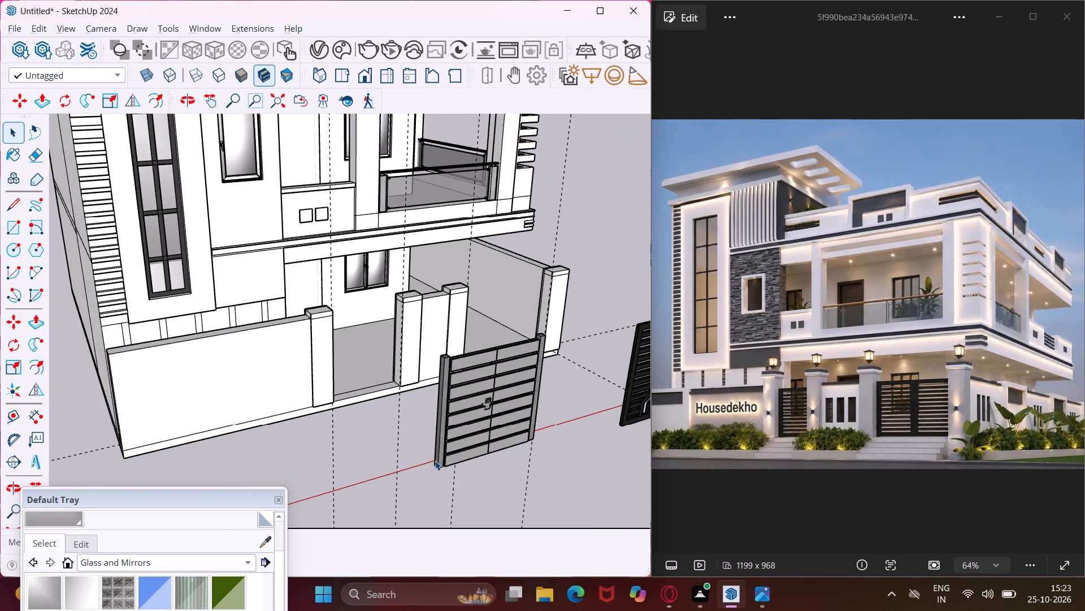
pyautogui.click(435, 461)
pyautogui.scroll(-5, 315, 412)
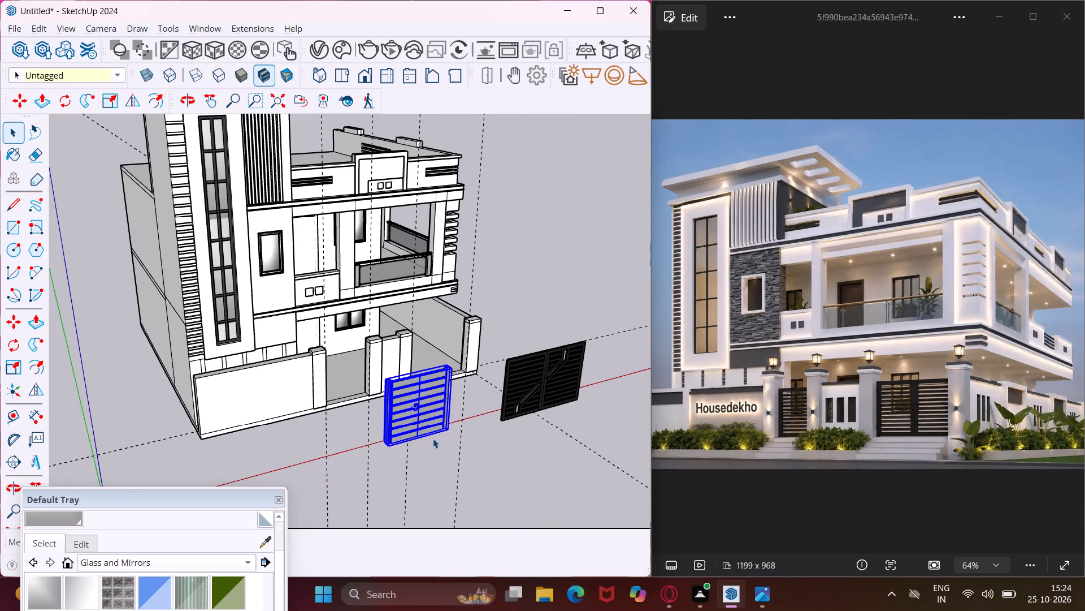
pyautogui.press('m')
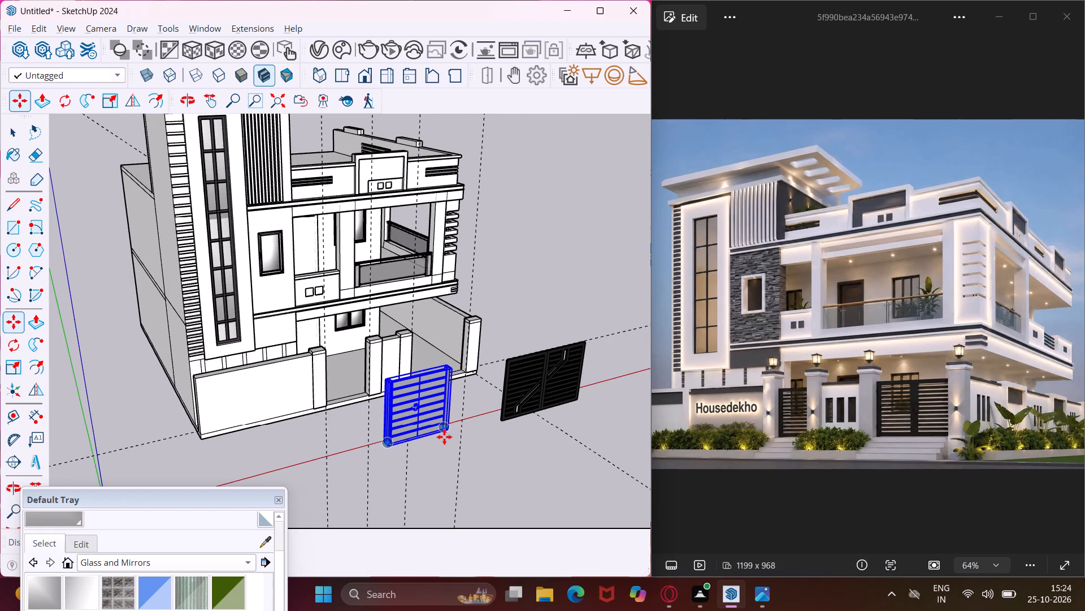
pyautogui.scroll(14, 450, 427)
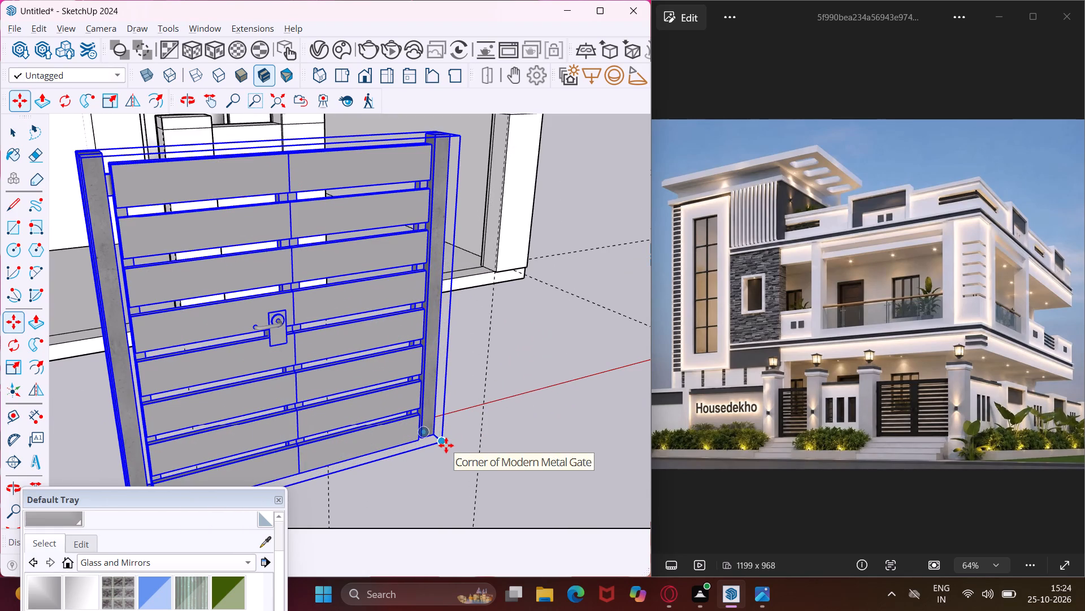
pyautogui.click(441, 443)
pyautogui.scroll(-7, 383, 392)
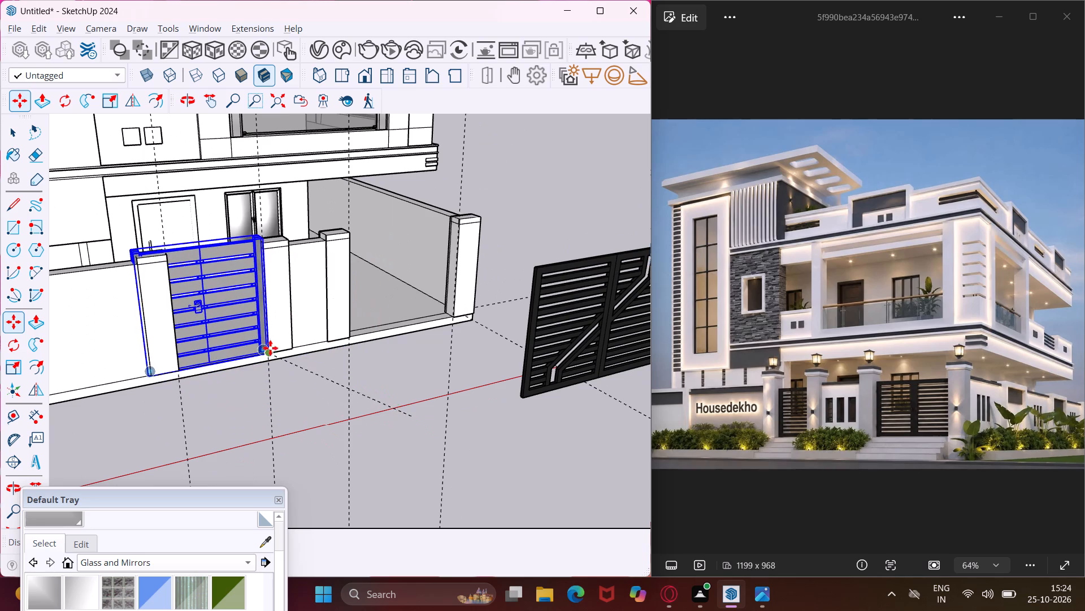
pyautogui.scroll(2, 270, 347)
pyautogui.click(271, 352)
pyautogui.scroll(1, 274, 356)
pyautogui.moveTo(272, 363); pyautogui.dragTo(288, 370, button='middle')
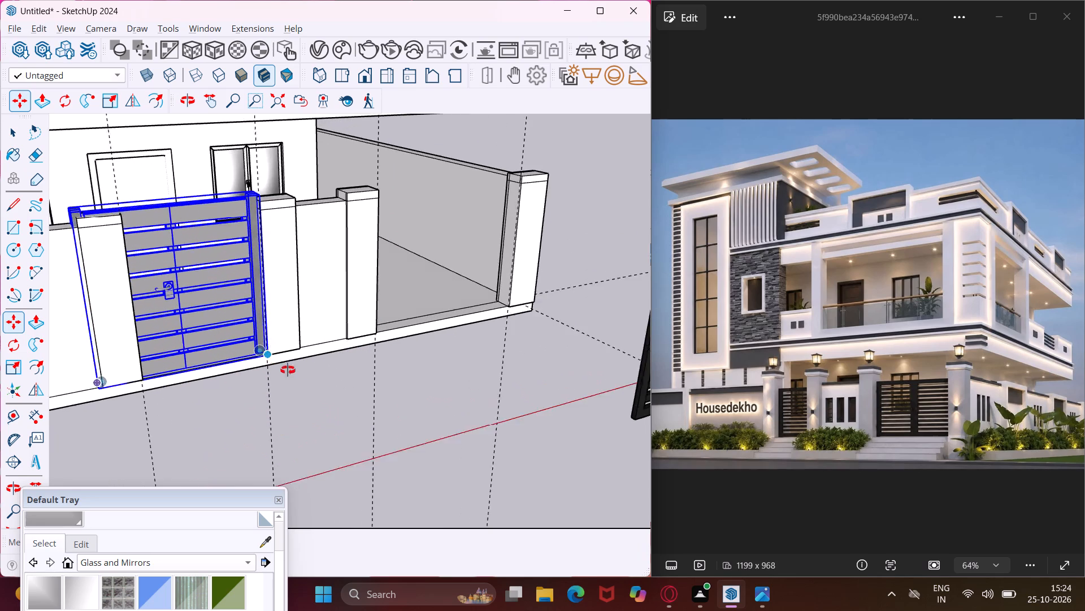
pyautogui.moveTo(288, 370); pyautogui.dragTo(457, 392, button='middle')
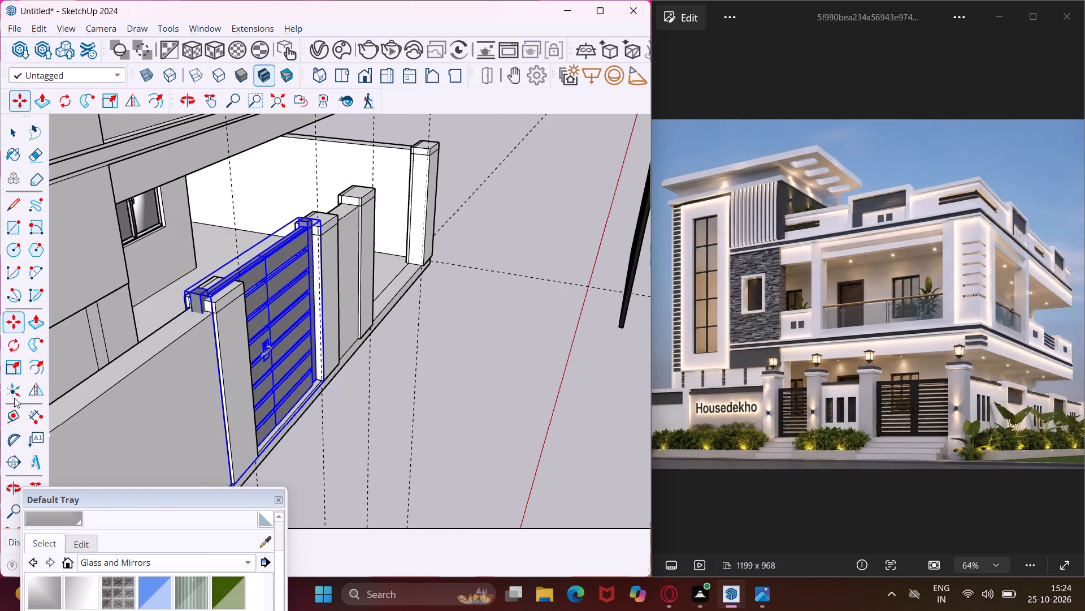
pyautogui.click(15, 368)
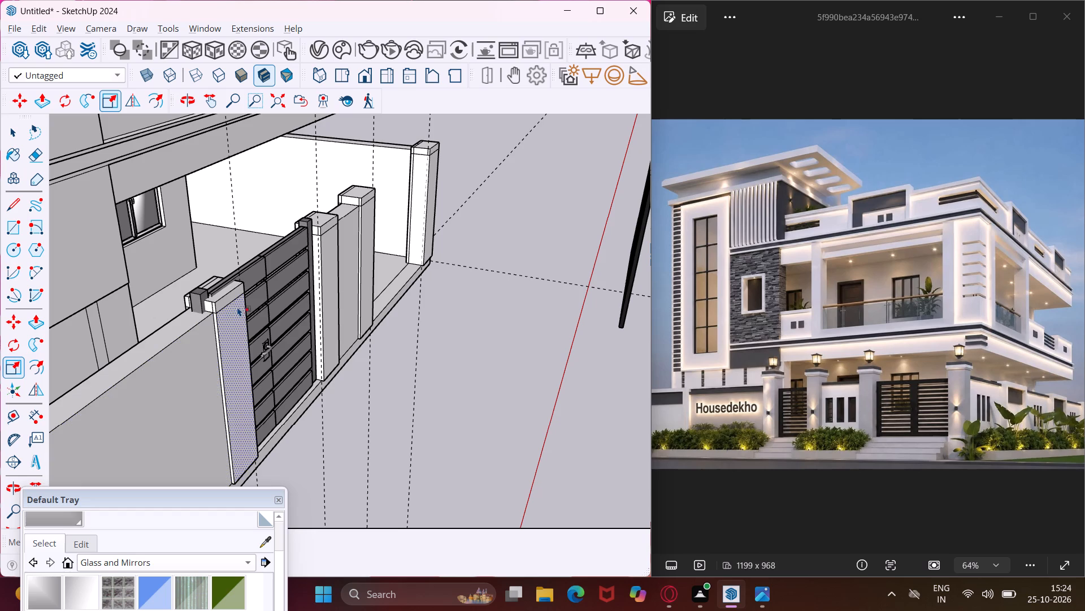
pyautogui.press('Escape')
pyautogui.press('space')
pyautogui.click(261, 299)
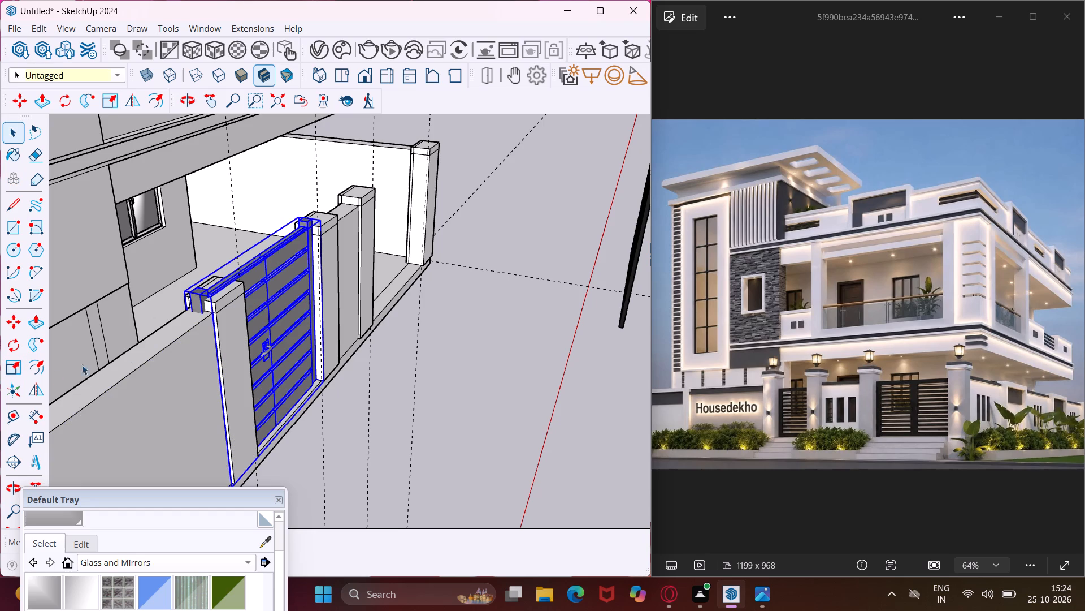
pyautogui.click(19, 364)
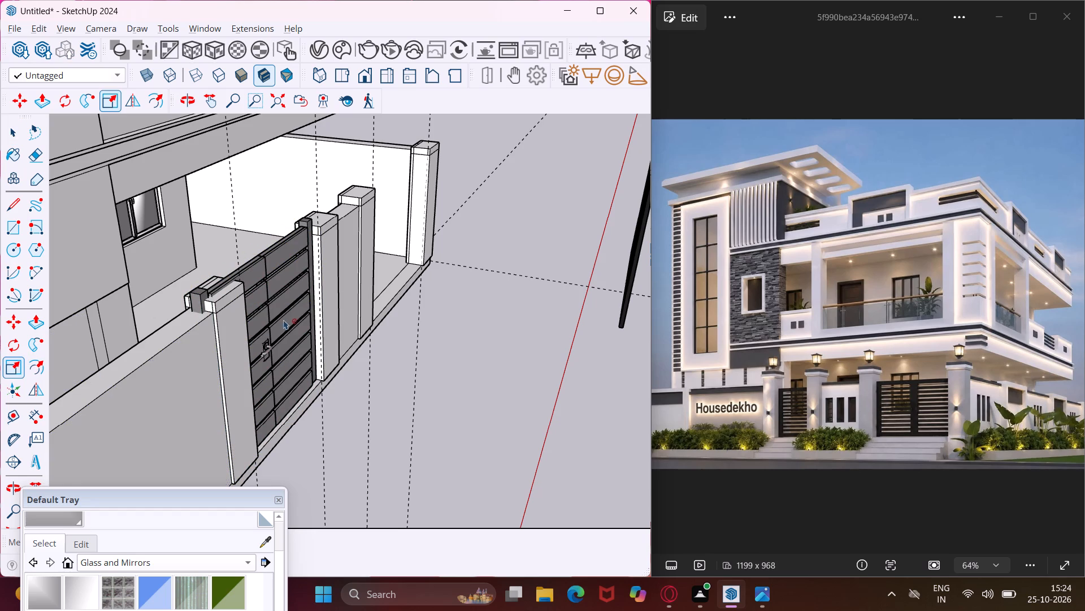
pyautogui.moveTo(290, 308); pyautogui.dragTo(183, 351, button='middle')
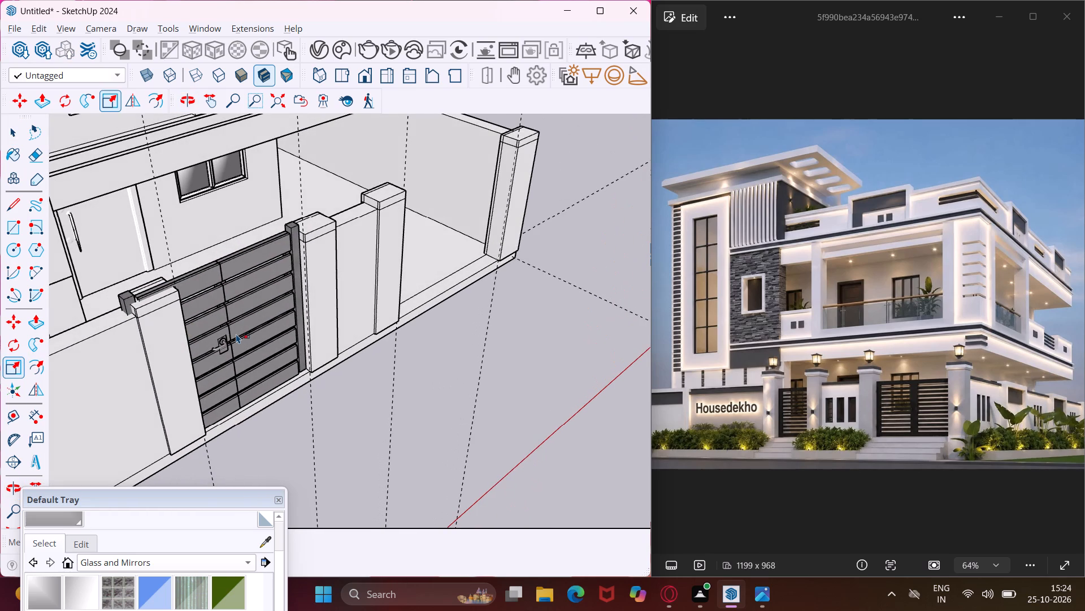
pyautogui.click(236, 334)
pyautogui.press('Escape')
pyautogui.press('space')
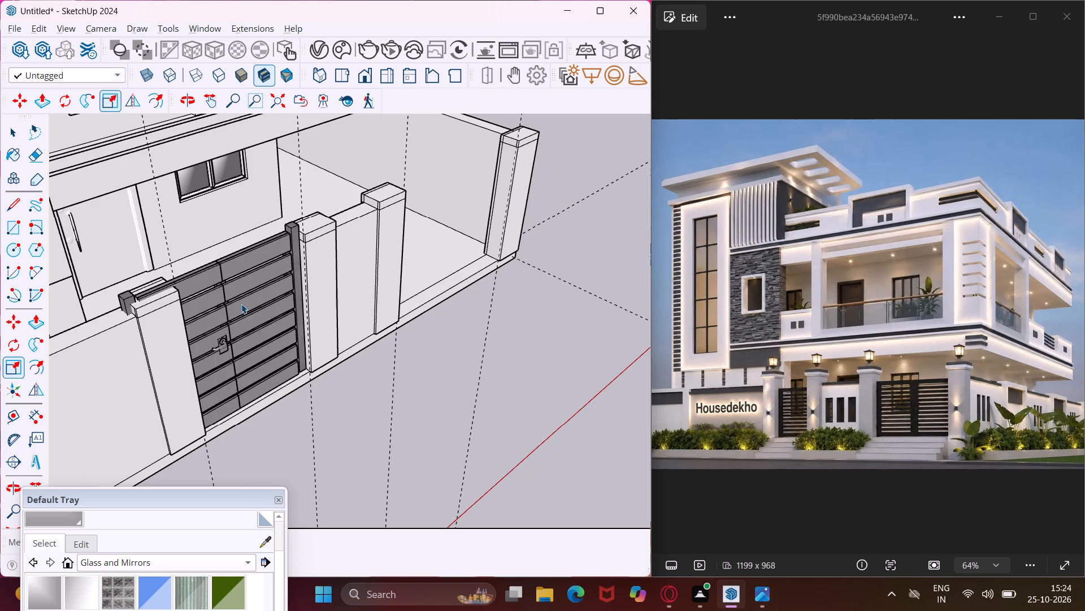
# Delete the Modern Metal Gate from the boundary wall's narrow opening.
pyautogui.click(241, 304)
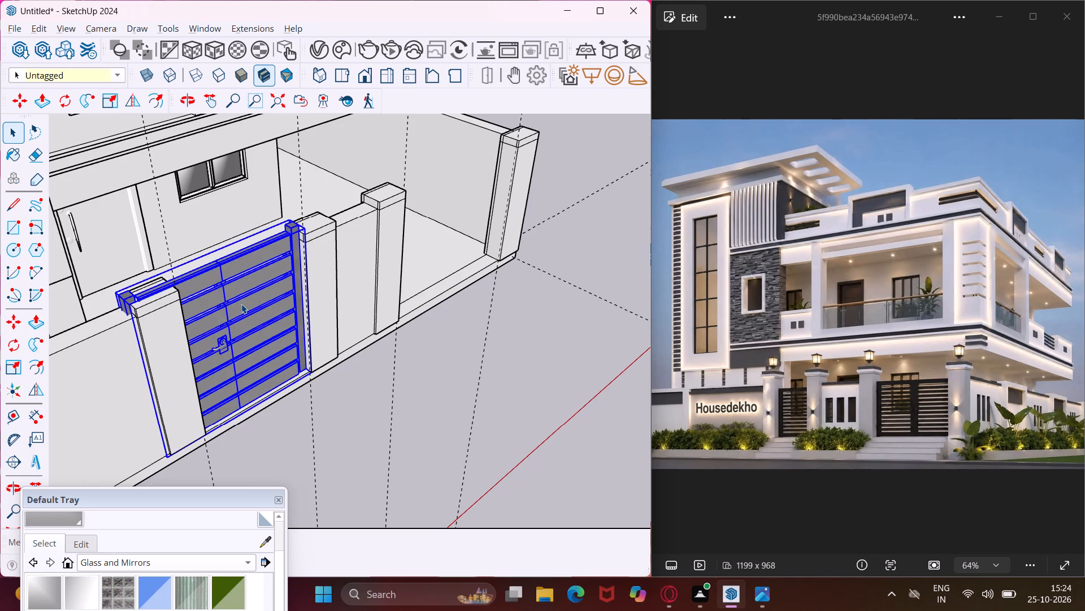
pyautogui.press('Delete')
# Move the black slatted gate by its bottom corner to the base of the post where the boundary wall's wide opening starts.
pyautogui.scroll(-5, 237, 293)
pyautogui.click(544, 308)
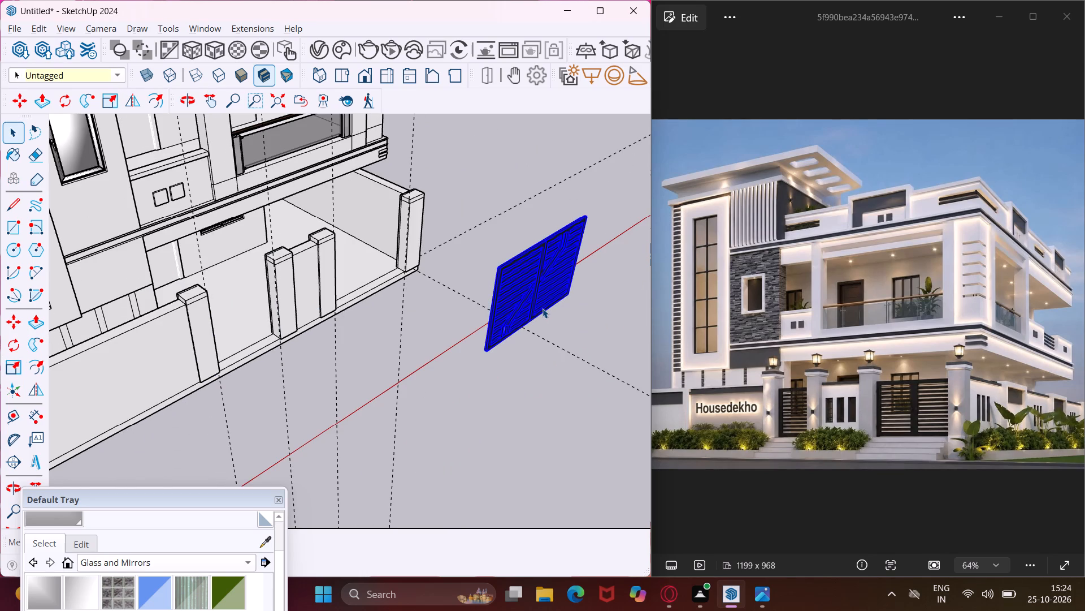
pyautogui.press('m')
pyautogui.scroll(3, 492, 356)
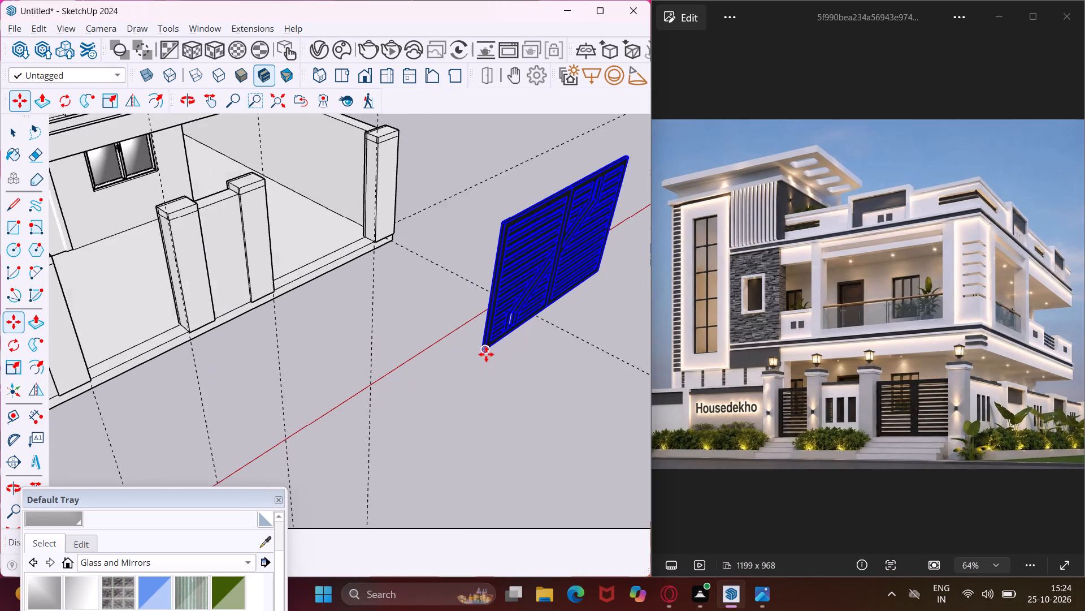
pyautogui.scroll(10, 486, 354)
pyautogui.click(484, 346)
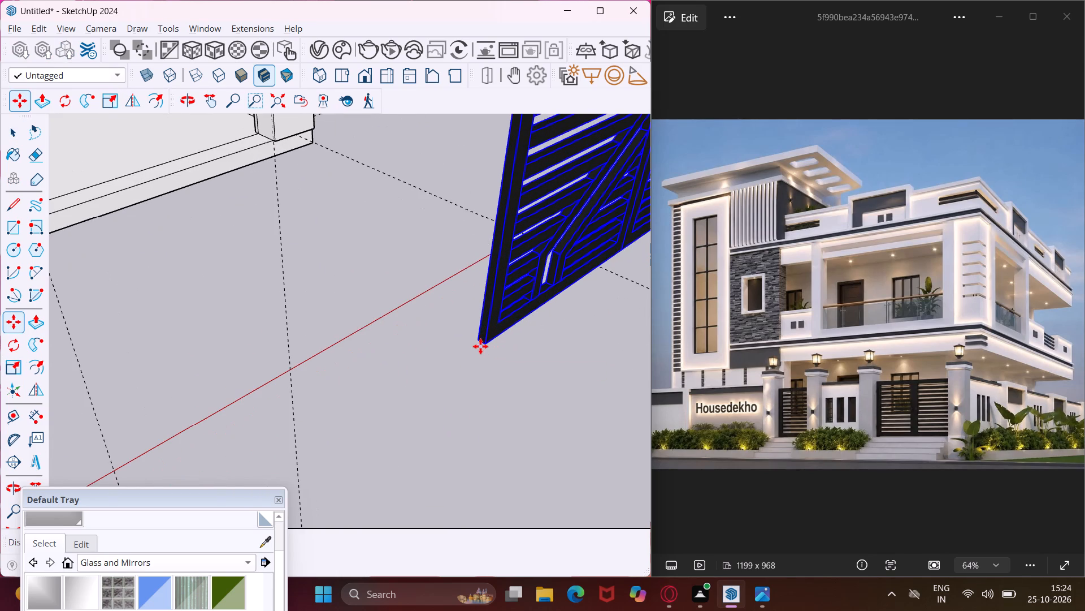
pyautogui.scroll(-10, 450, 341)
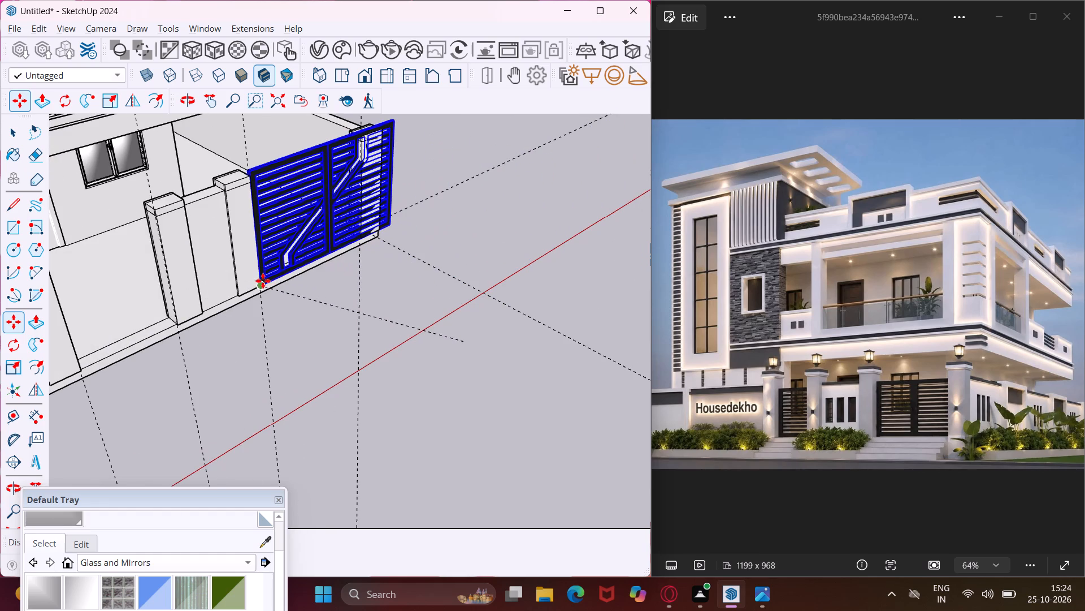
pyautogui.click(262, 283)
pyautogui.moveTo(376, 256); pyautogui.dragTo(257, 286, button='middle')
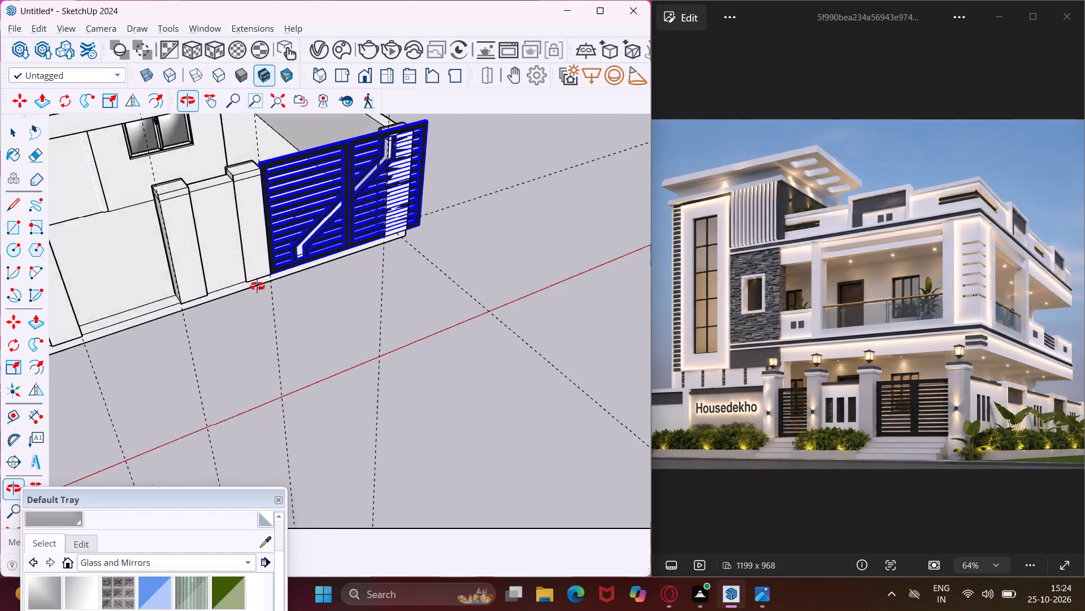
pyautogui.moveTo(257, 286); pyautogui.dragTo(68, 334, button='middle')
pyautogui.scroll(-5, 197, 321)
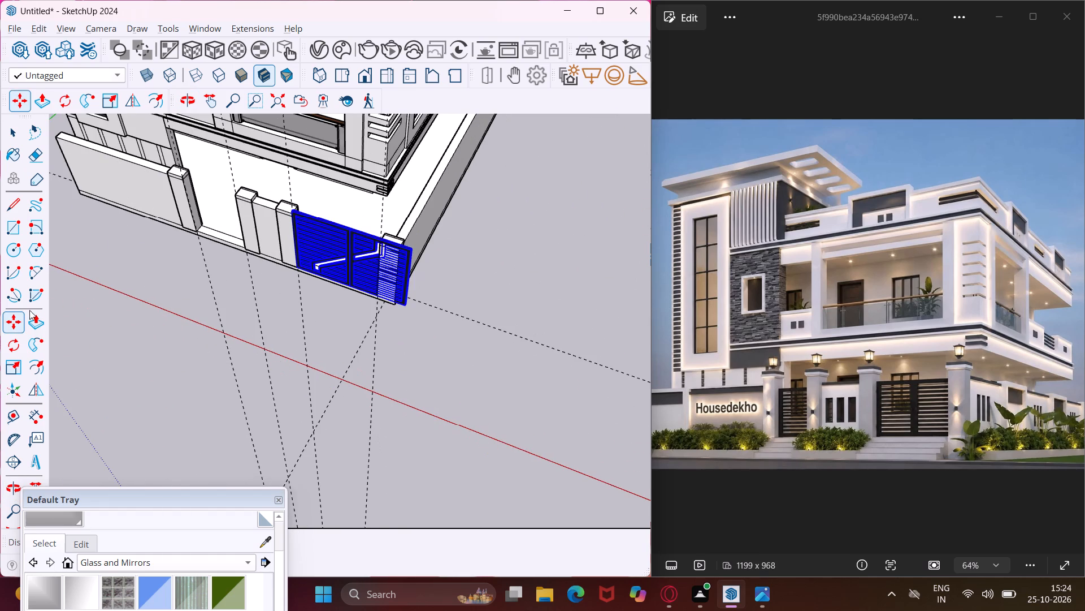
# Scale the black slatted gate narrower along its width so it ends at the corner post of the wide opening.
pyautogui.click(7, 365)
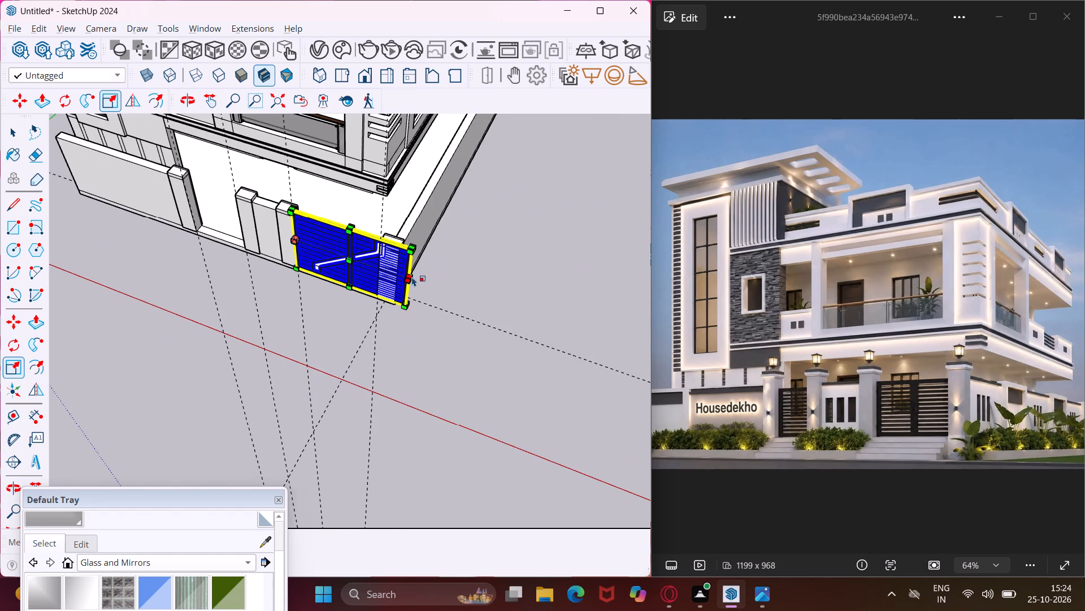
pyautogui.scroll(12, 412, 277)
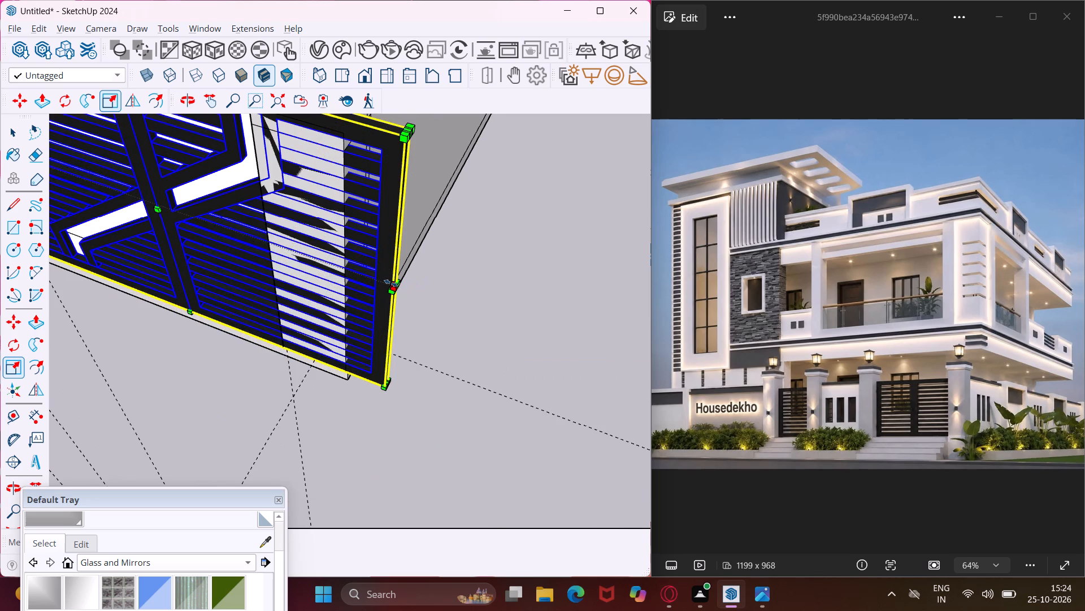
pyautogui.scroll(5, 390, 283)
pyautogui.click(390, 283)
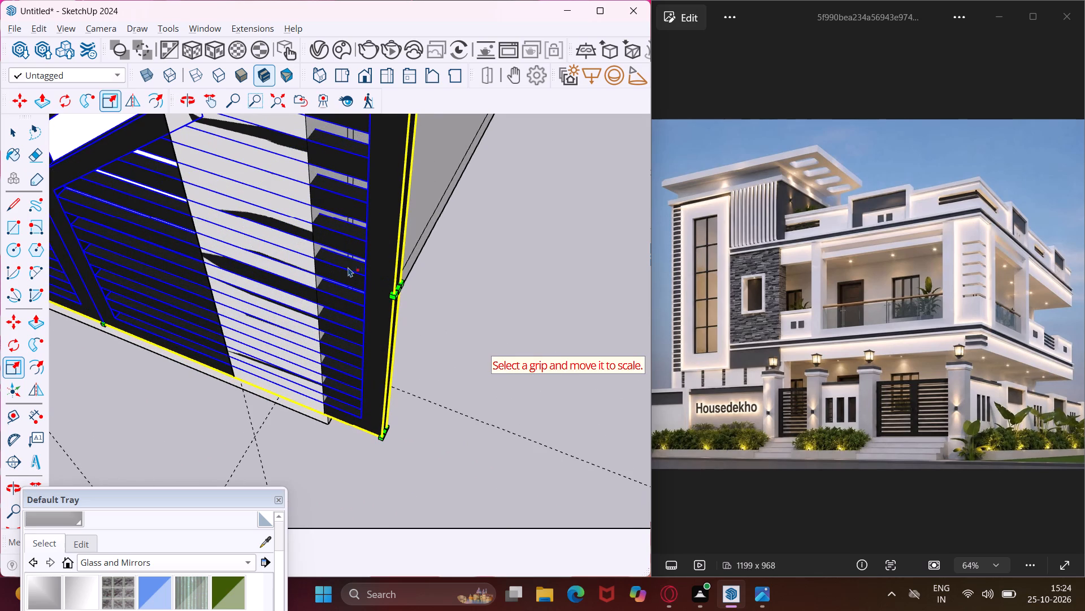
pyautogui.click(401, 289)
pyautogui.scroll(-5, 325, 263)
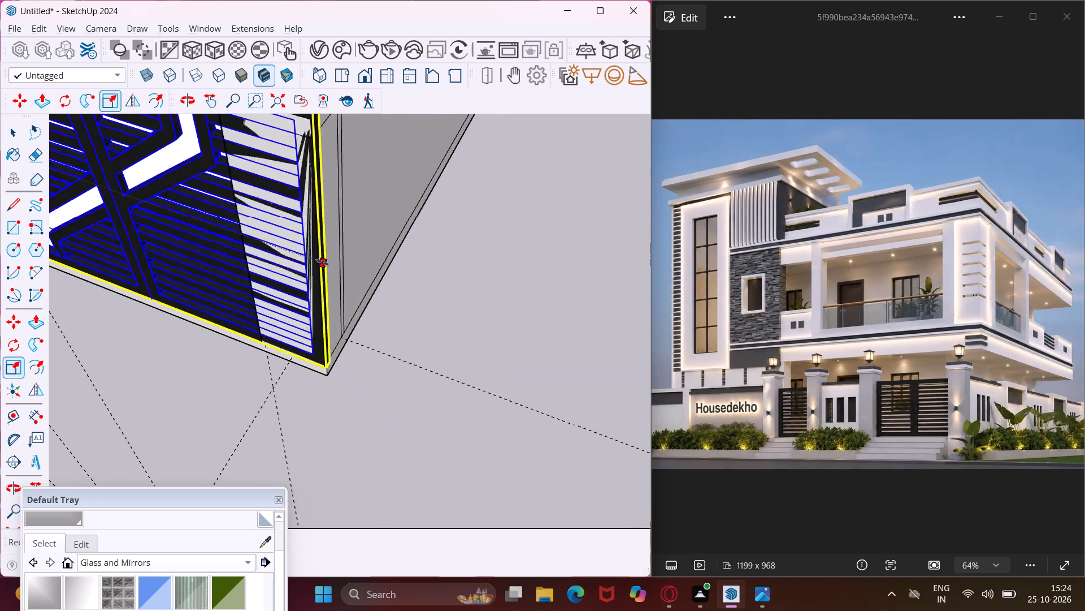
pyautogui.click(240, 244)
pyautogui.moveTo(244, 243); pyautogui.dragTo(328, 238, button='middle')
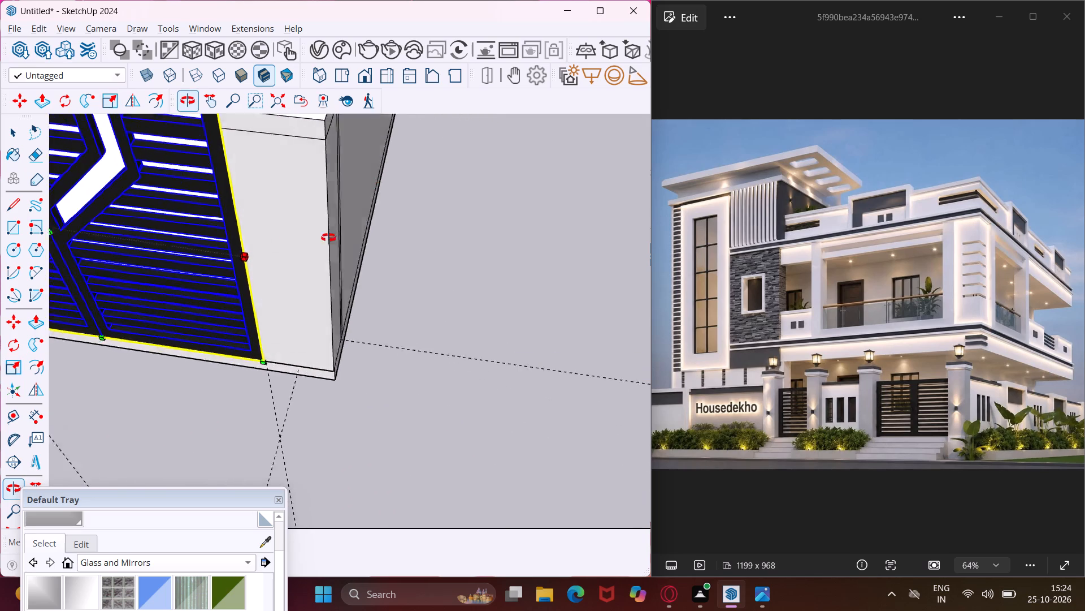
# Move the black slatted gate slightly back along the green axis, into the depth of the boundary wall's wide opening.
pyautogui.moveTo(328, 238); pyautogui.dragTo(380, 224, button='middle')
pyautogui.scroll(-6, 380, 224)
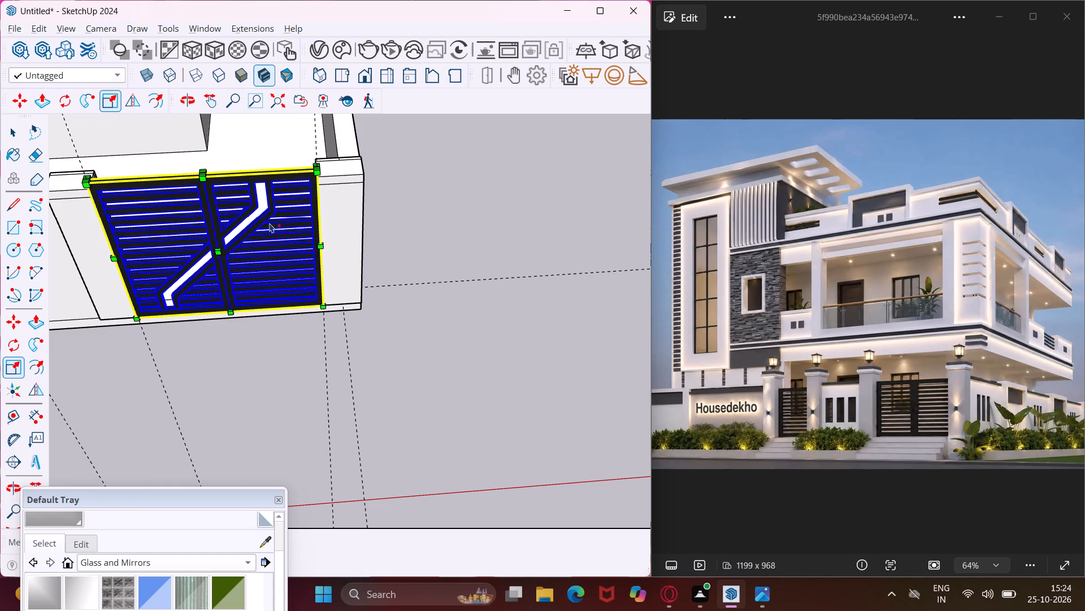
pyautogui.press('m')
pyautogui.scroll(9, 333, 156)
pyautogui.moveTo(333, 156); pyautogui.dragTo(366, 198, button='middle')
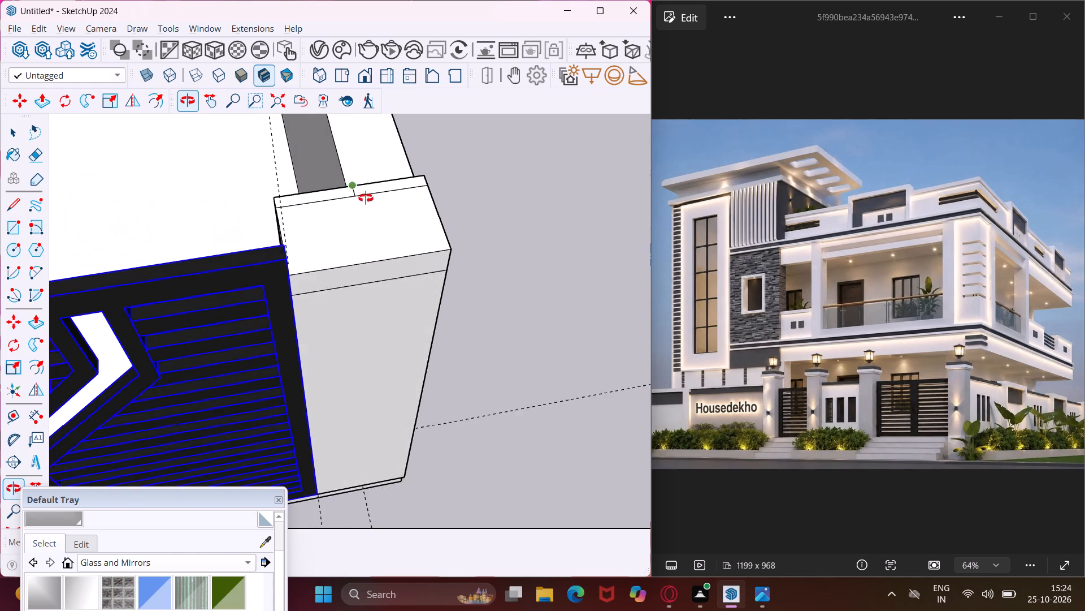
pyautogui.moveTo(366, 198); pyautogui.dragTo(371, 207, button='middle')
pyautogui.click(327, 274)
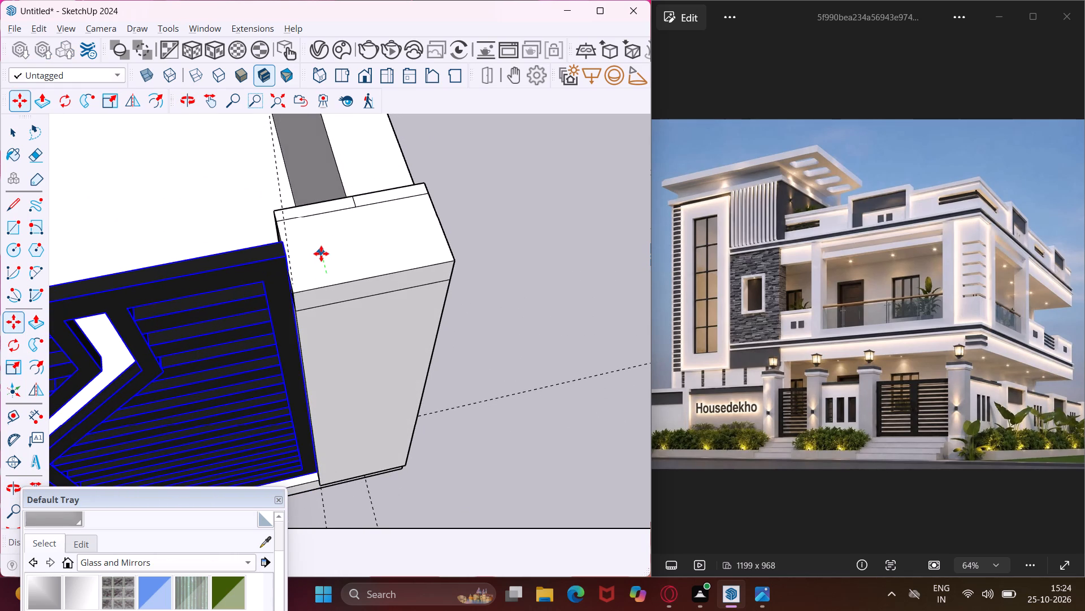
pyautogui.click(321, 253)
pyautogui.scroll(-16, 322, 225)
pyautogui.scroll(1, 323, 225)
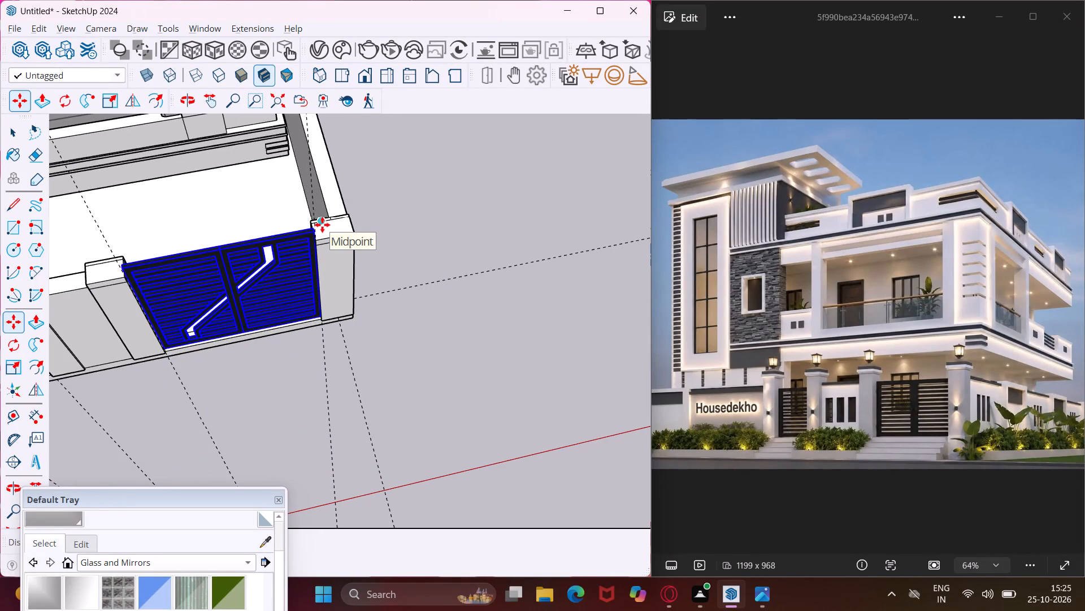
pyautogui.scroll(-10, 336, 218)
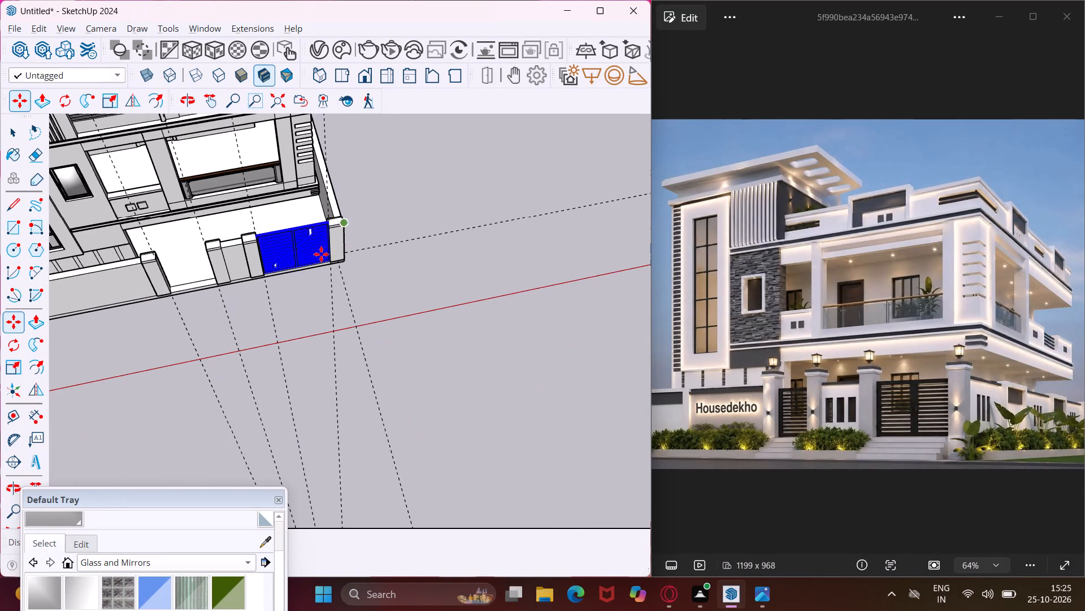
pyautogui.press('Escape')
pyautogui.press('space')
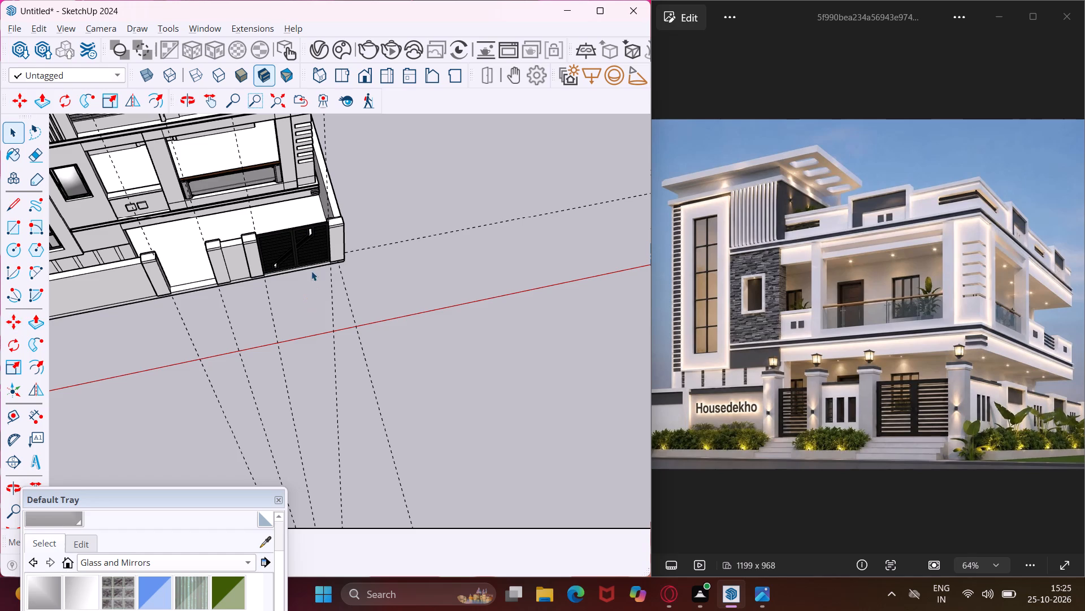
# Search the downloaded Chaos Cosmos assets for gate.
pyautogui.moveTo(311, 259); pyautogui.dragTo(312, 91, button='middle')
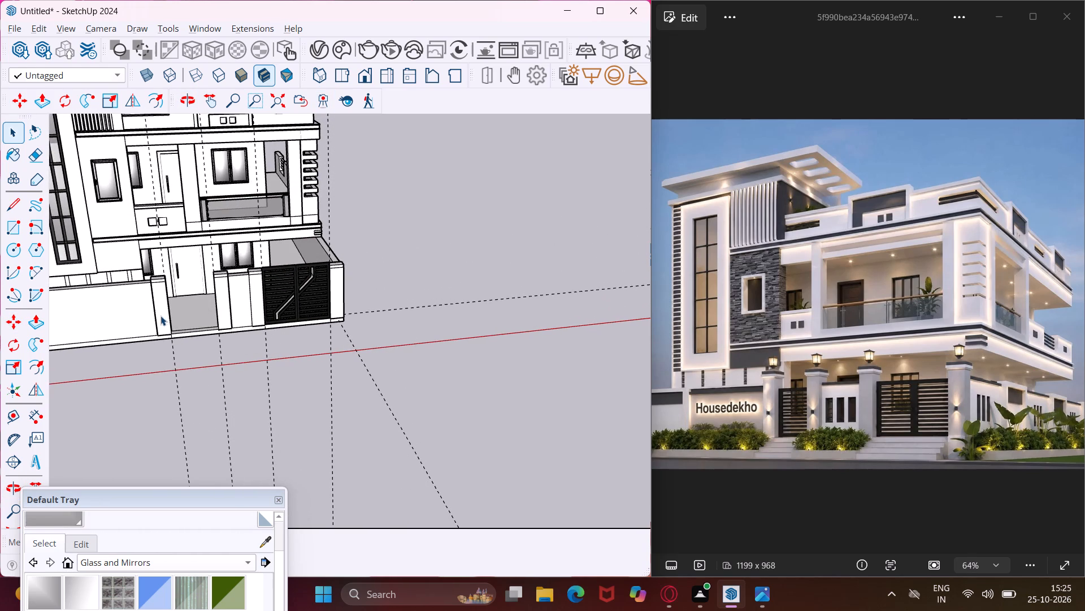
pyautogui.scroll(5, 151, 277)
pyautogui.moveTo(151, 277); pyautogui.dragTo(190, 289, button='middle')
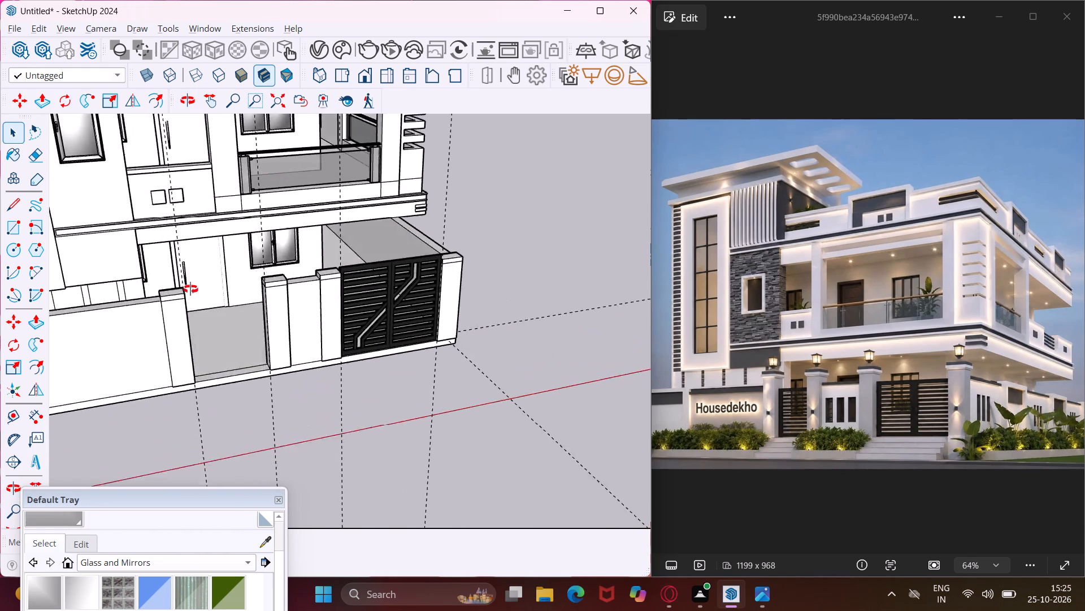
pyautogui.moveTo(190, 289); pyautogui.dragTo(364, 274, button='middle')
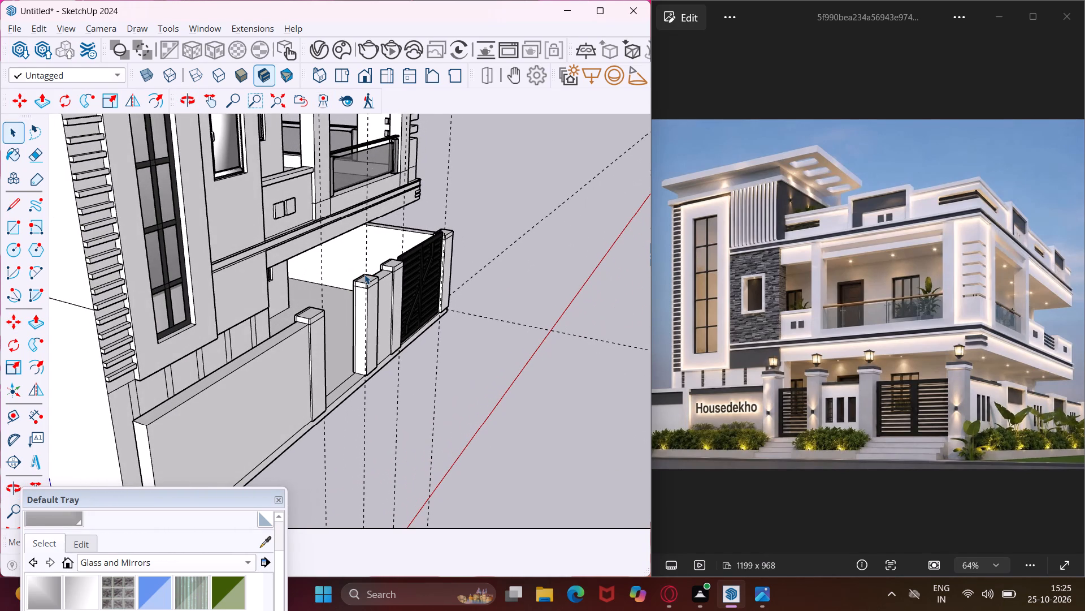
pyautogui.click(341, 46)
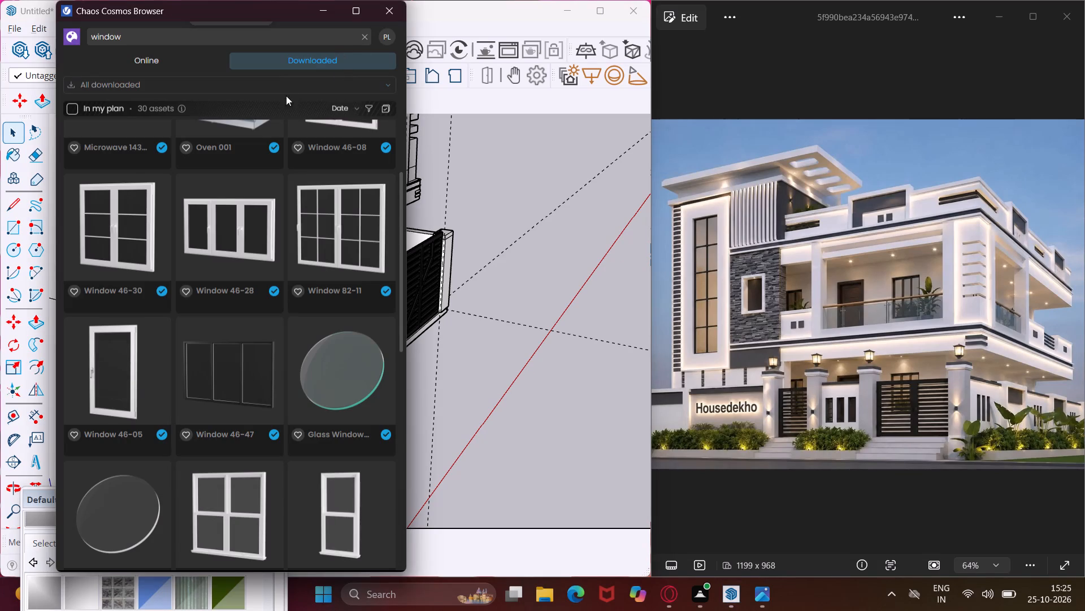
pyautogui.click(209, 40)
pyautogui.press('BackSpace')
pyautogui.press('BackSpace')
pyautogui.press('BackSpace')
pyautogui.press('BackSpace')
pyautogui.press('BackSpace')
pyautogui.press('BackSpace')
pyautogui.press('BackSpace')
pyautogui.press('BackSpace')
pyautogui.press('BackSpace')
pyautogui.press('BackSpace')
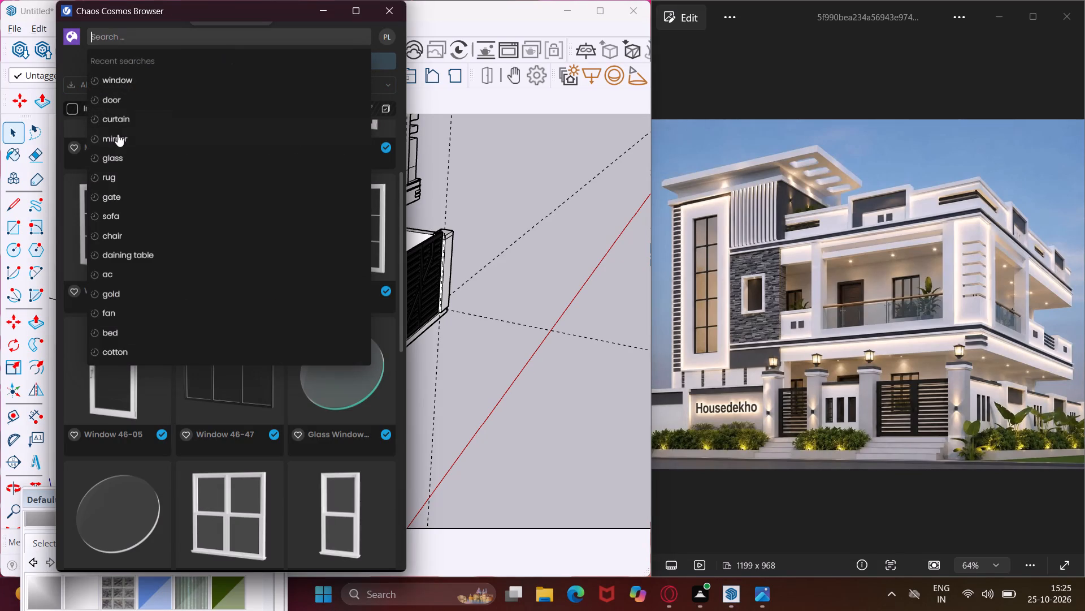
pyautogui.click(116, 197)
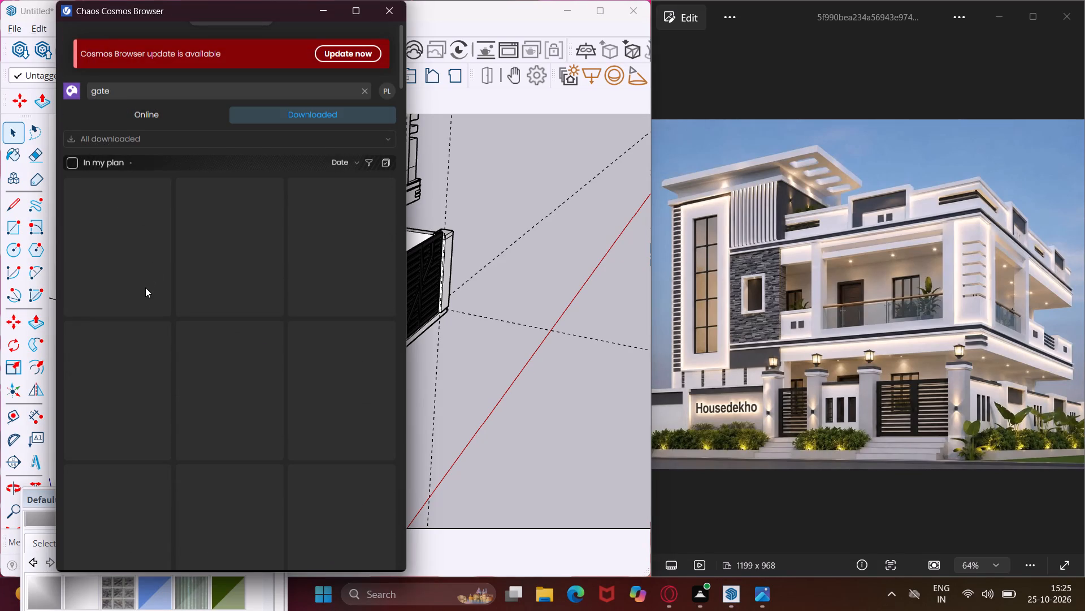
# Look through the downloaded gate assets for a model suited to the boundary wall's narrow opening, and put the asset browser away.
pyautogui.scroll(-7, 182, 303)
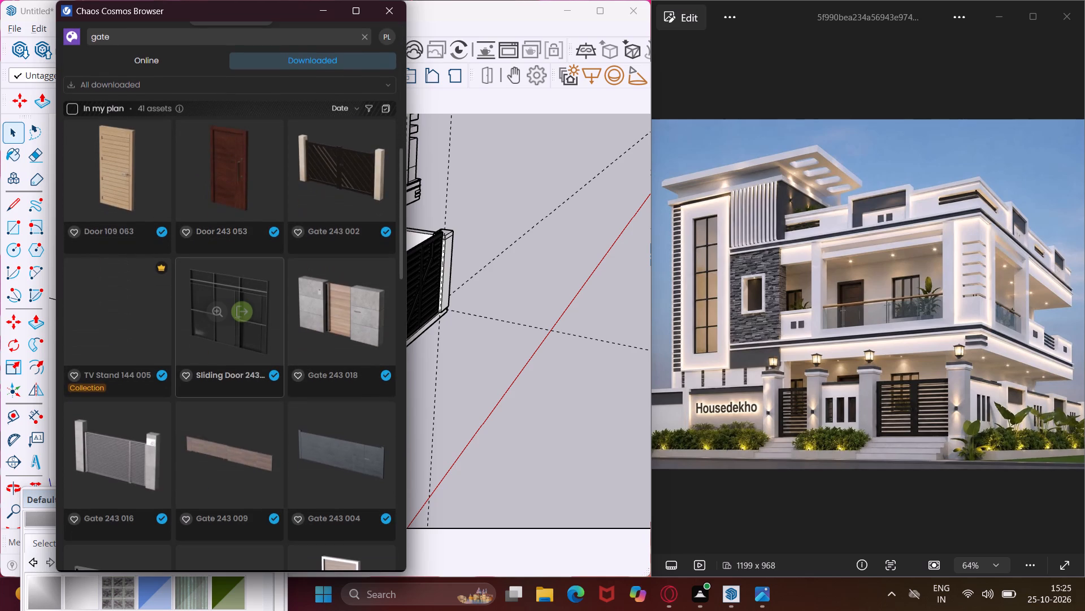
pyautogui.scroll(-3, 185, 311)
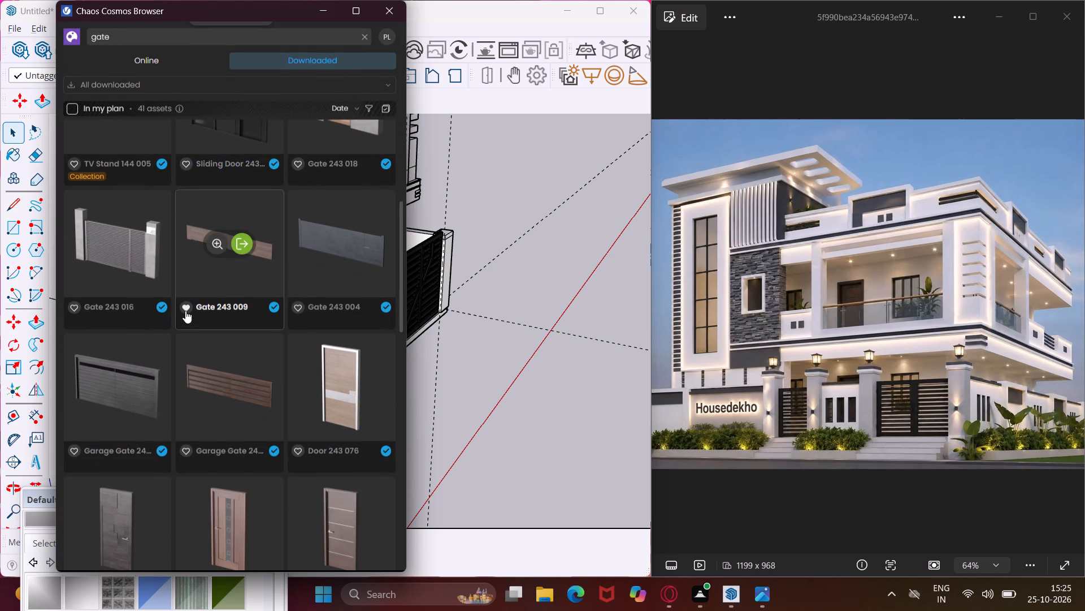
pyautogui.scroll(-9, 185, 311)
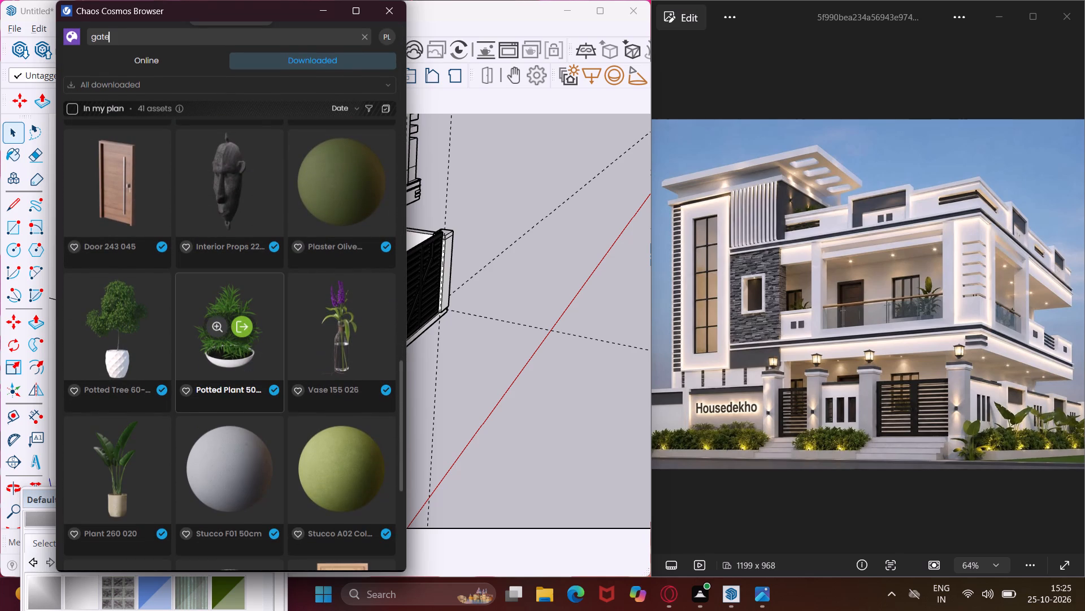
pyautogui.scroll(-9, 185, 311)
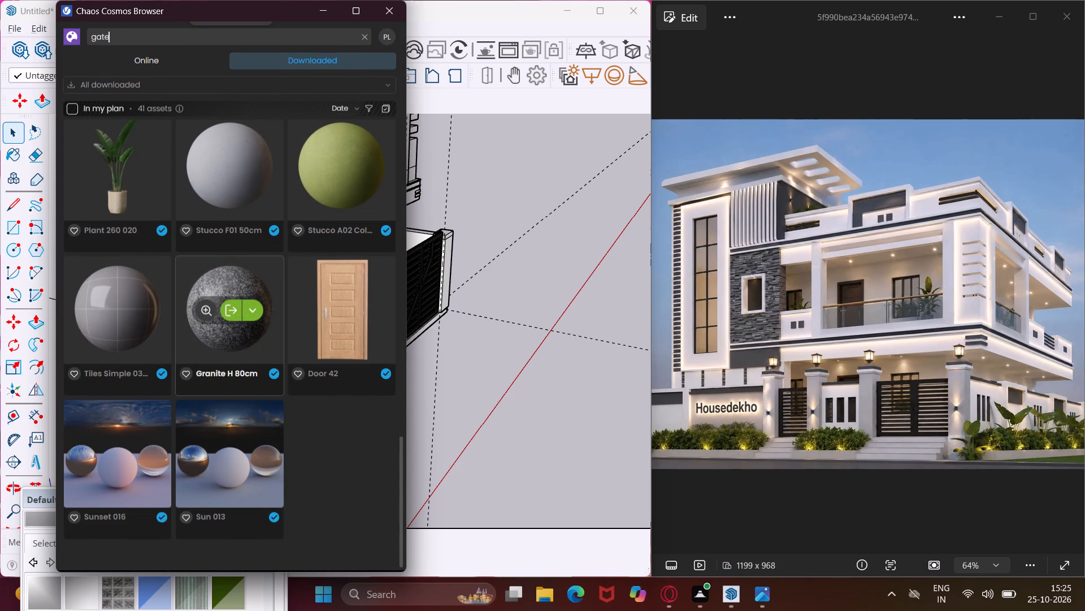
pyautogui.scroll(10, 185, 311)
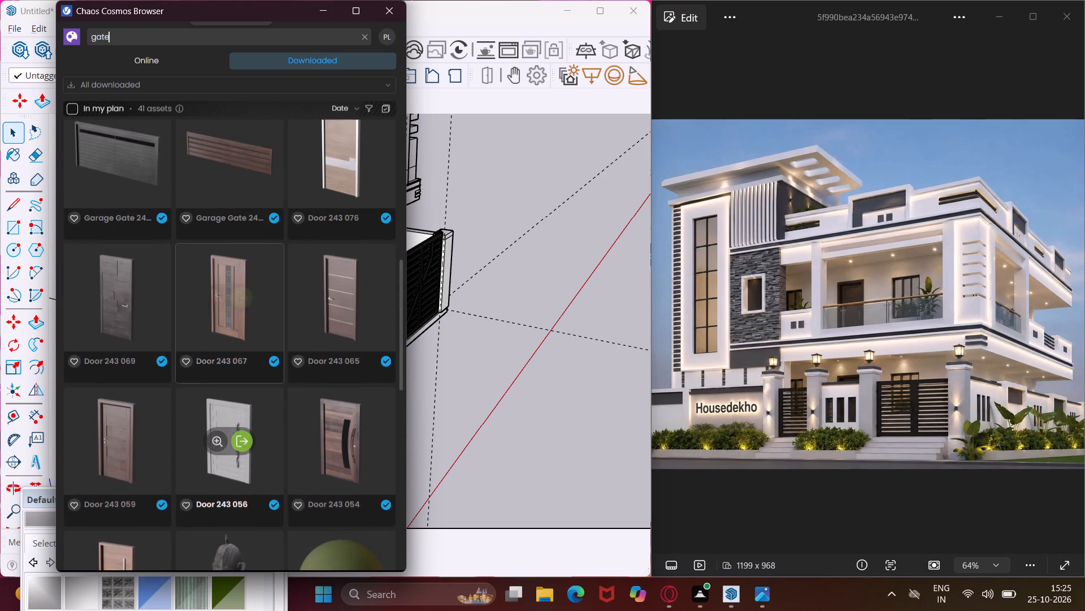
pyautogui.scroll(4, 185, 311)
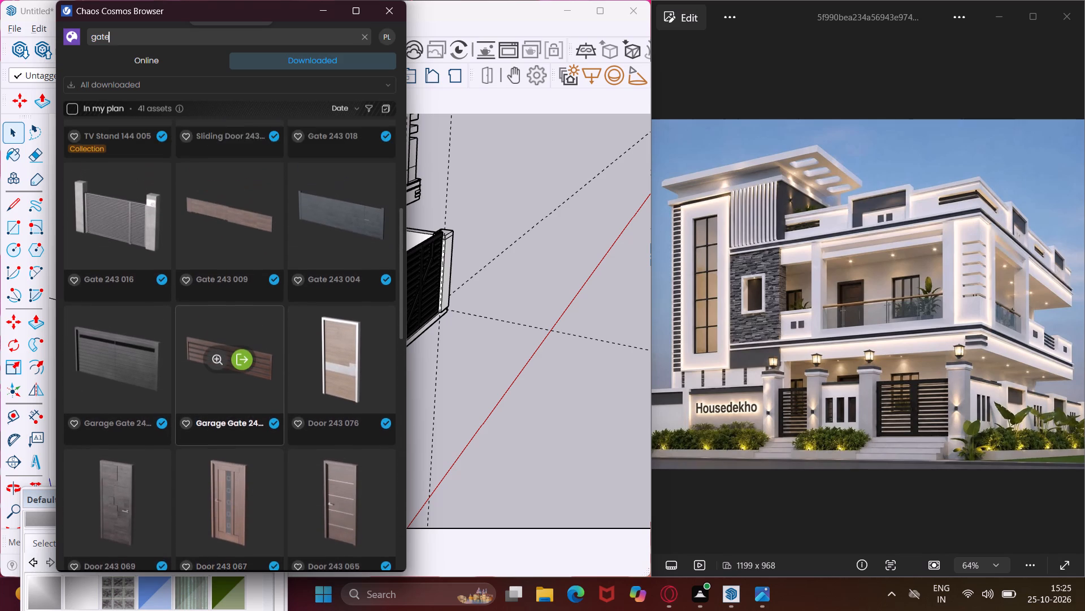
pyautogui.scroll(4, 183, 311)
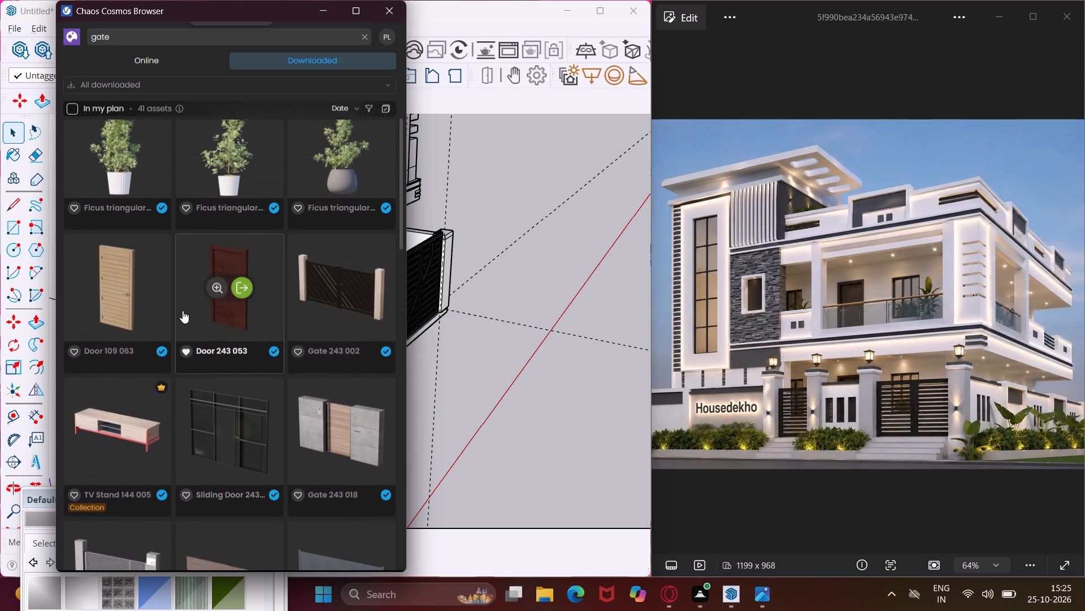
pyautogui.scroll(1, 183, 311)
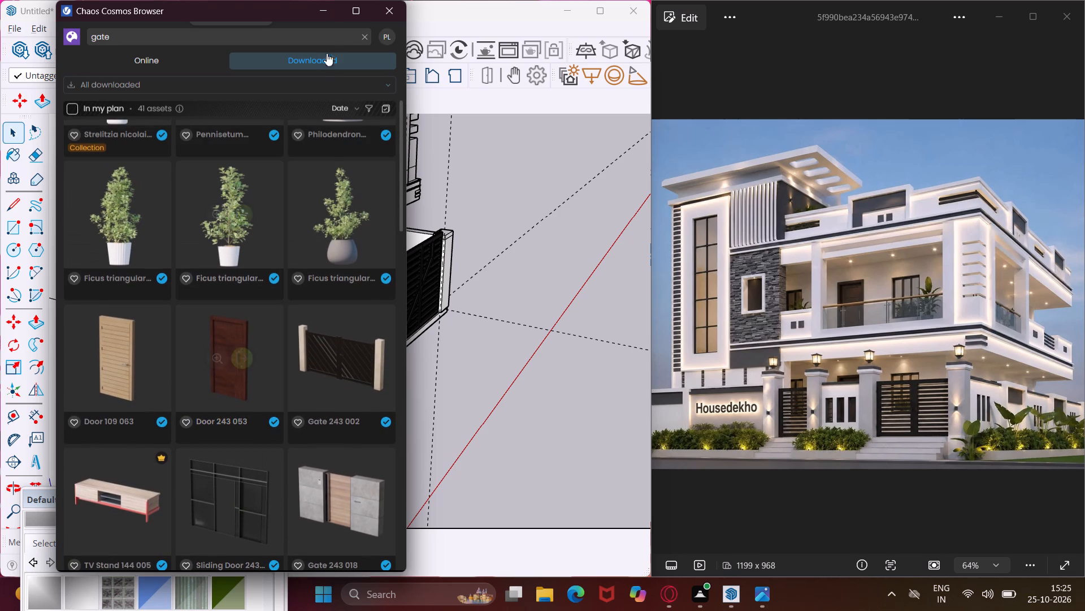
pyautogui.click(327, 13)
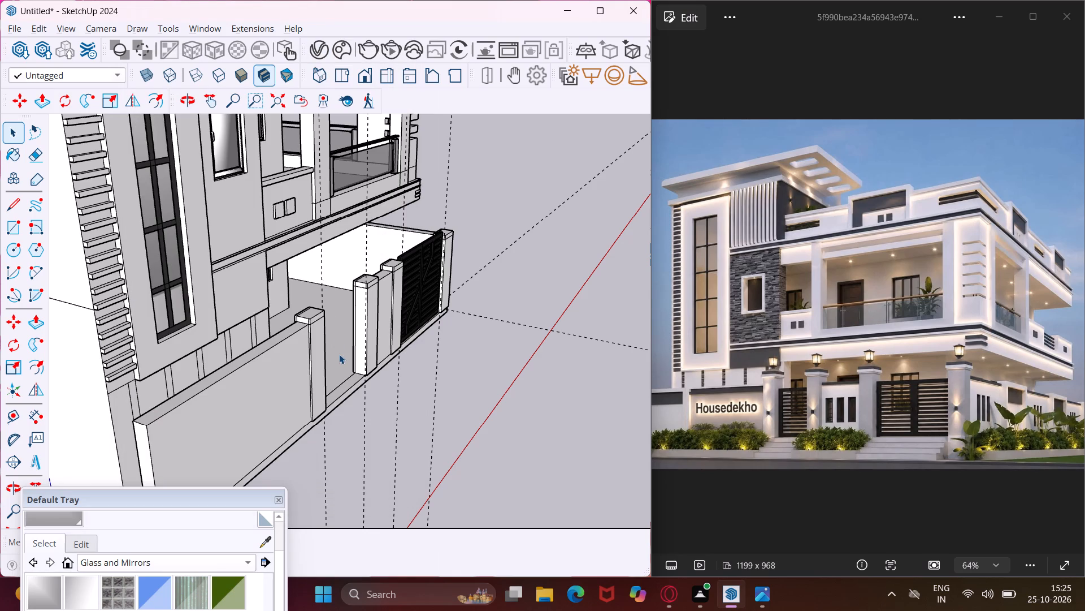
# Draw a rectangle filling the boundary wall's narrow opening, from just below the cap of one post to the base of the opposite post.
pyautogui.moveTo(339, 354); pyautogui.dragTo(101, 298, button='middle')
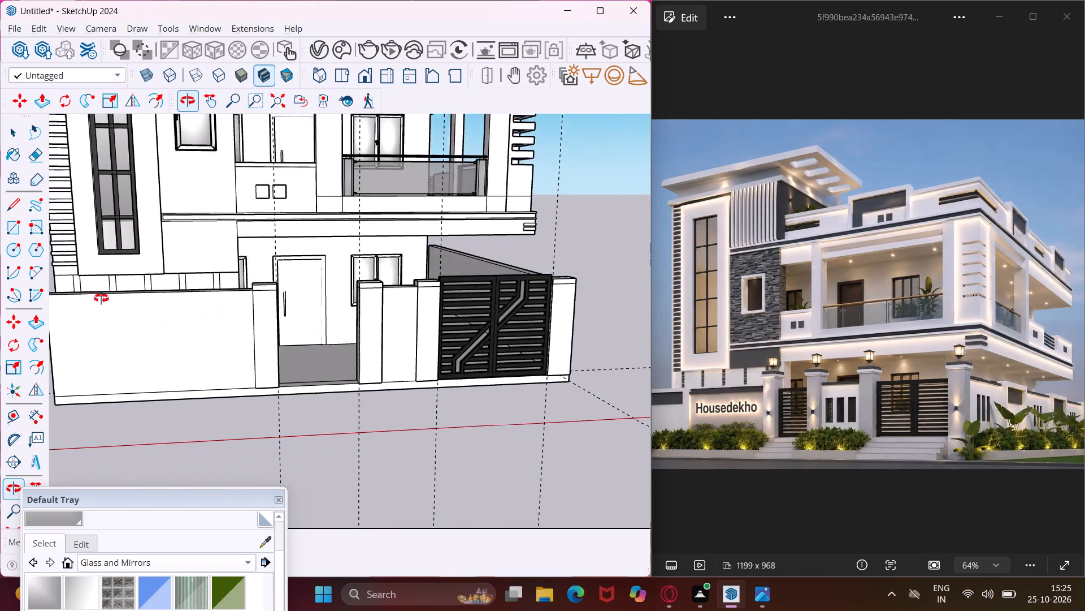
pyautogui.moveTo(101, 298); pyautogui.dragTo(89, 269, button='middle')
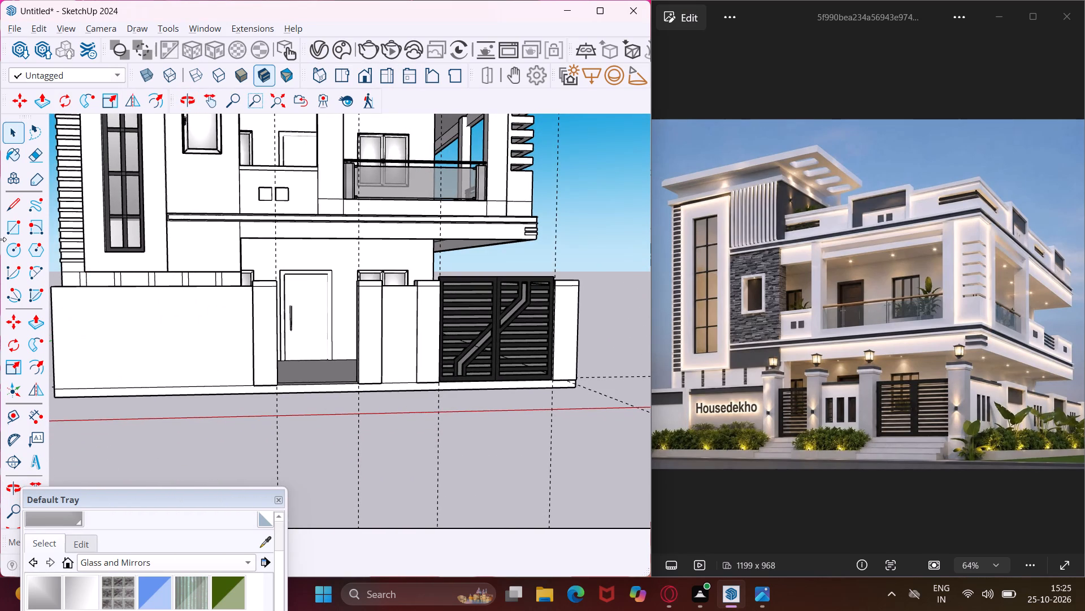
pyautogui.click(14, 223)
pyautogui.moveTo(345, 307); pyautogui.dragTo(346, 322, button='middle')
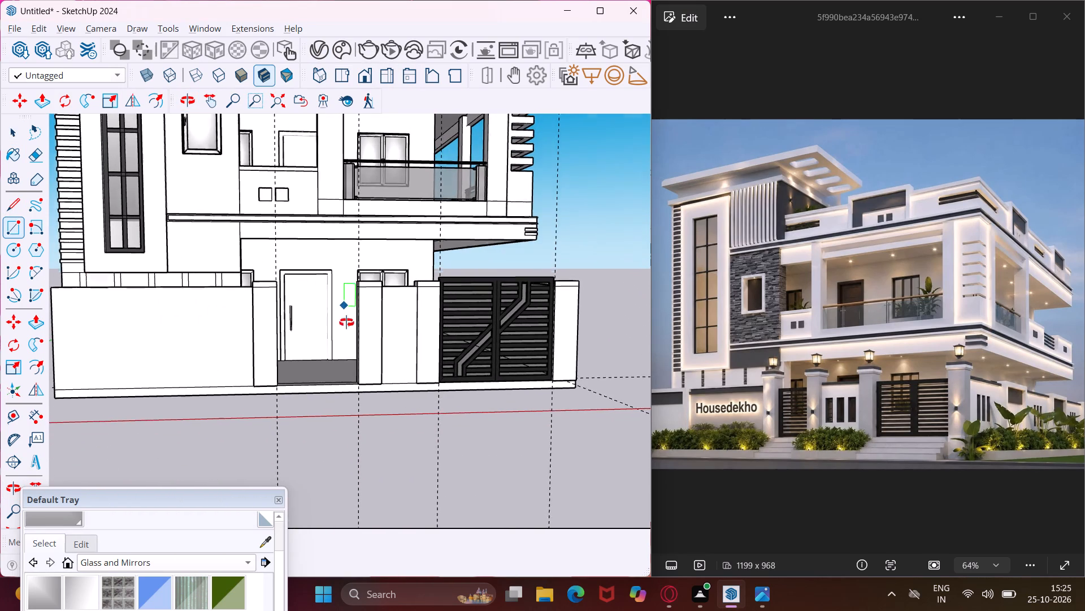
pyautogui.moveTo(346, 322); pyautogui.dragTo(370, 353, button='middle')
pyautogui.scroll(5, 379, 357)
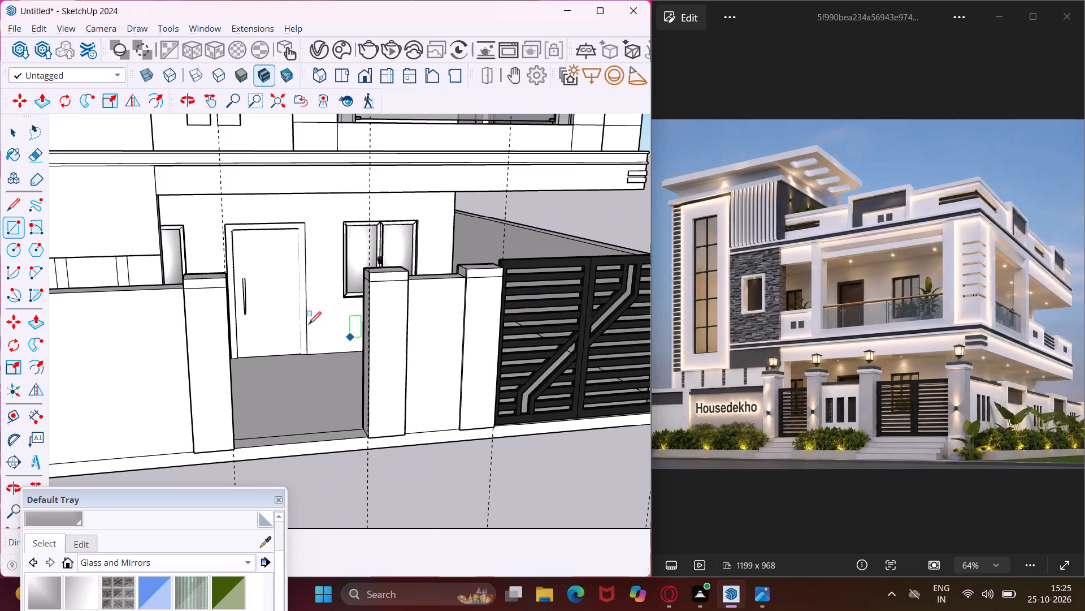
pyautogui.click(231, 304)
pyautogui.click(370, 438)
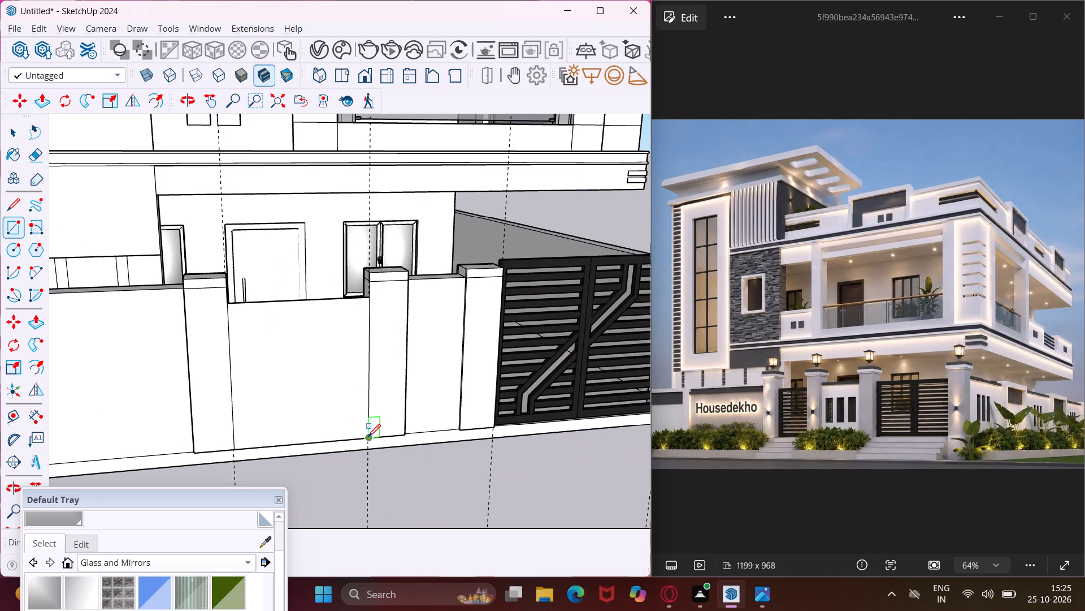
pyautogui.press('Escape')
pyautogui.press('space')
# Copy the narrow opening's rectangular face out to the open ground beyond the boundary wall's corner post.
pyautogui.click(323, 386)
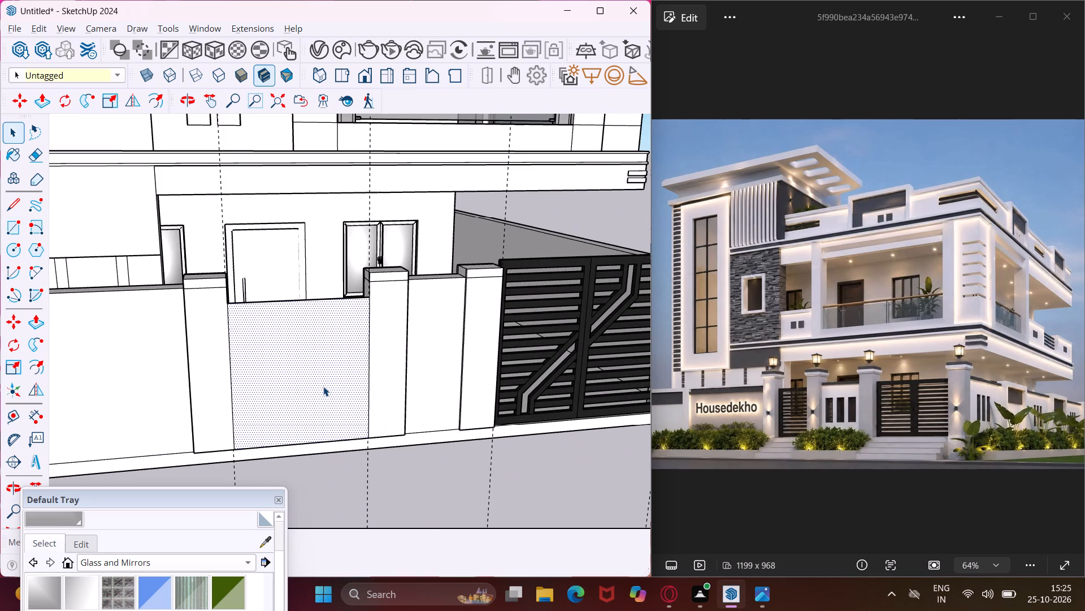
pyautogui.press('m')
pyautogui.click(323, 386)
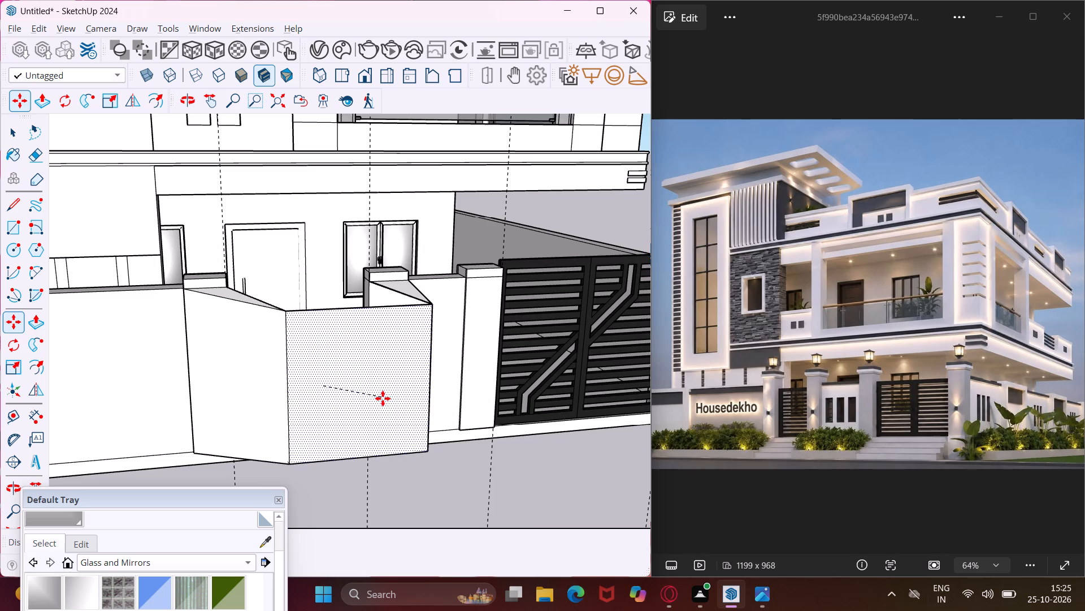
pyautogui.scroll(-10, 368, 395)
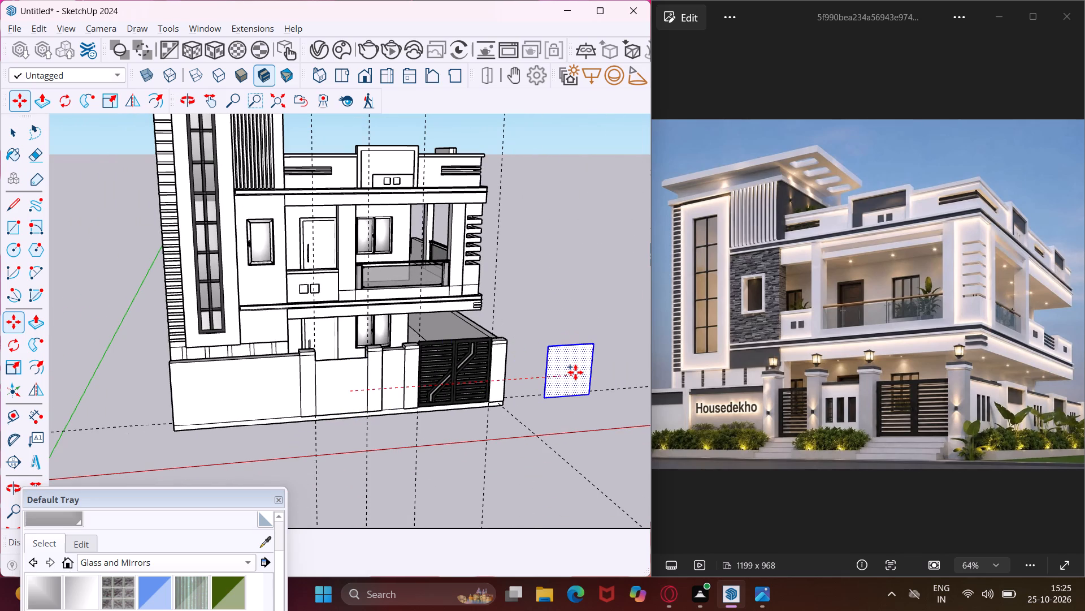
pyautogui.click(575, 372)
pyautogui.press('Escape')
pyautogui.press('space')
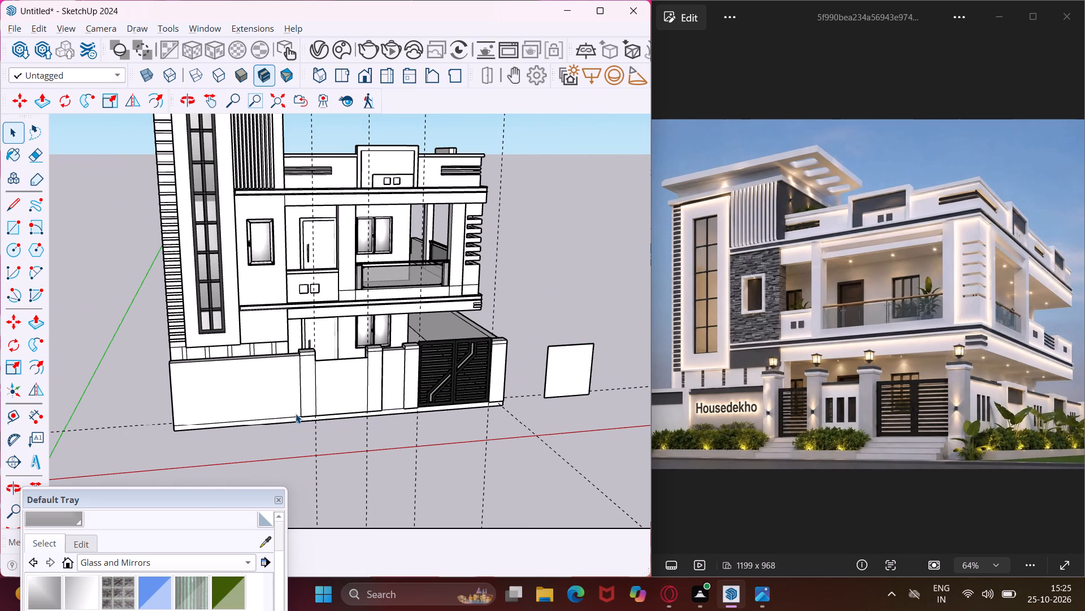
# Delete the original rectangular face from the boundary wall's narrow opening and erase its leftover top edge.
pyautogui.click(322, 398)
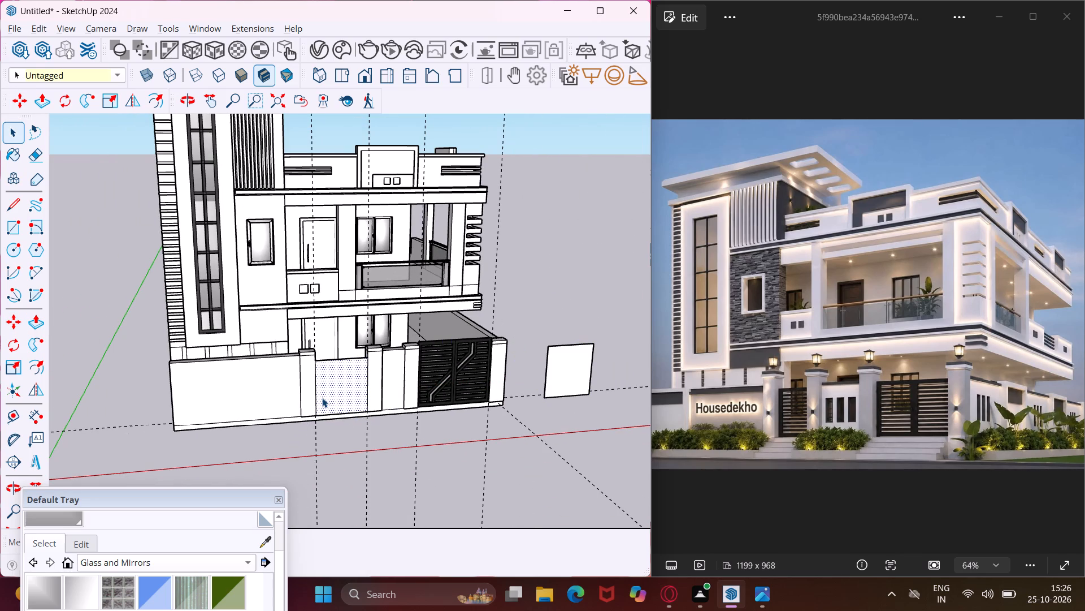
pyautogui.press('Delete')
pyautogui.scroll(4, 349, 354)
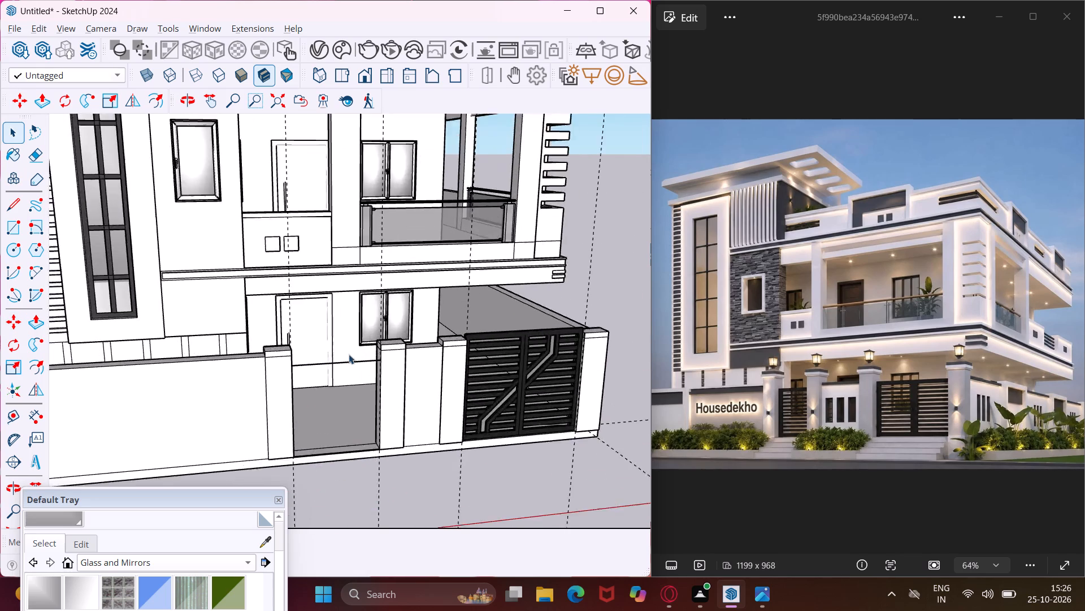
pyautogui.scroll(4, 349, 354)
pyautogui.press('e')
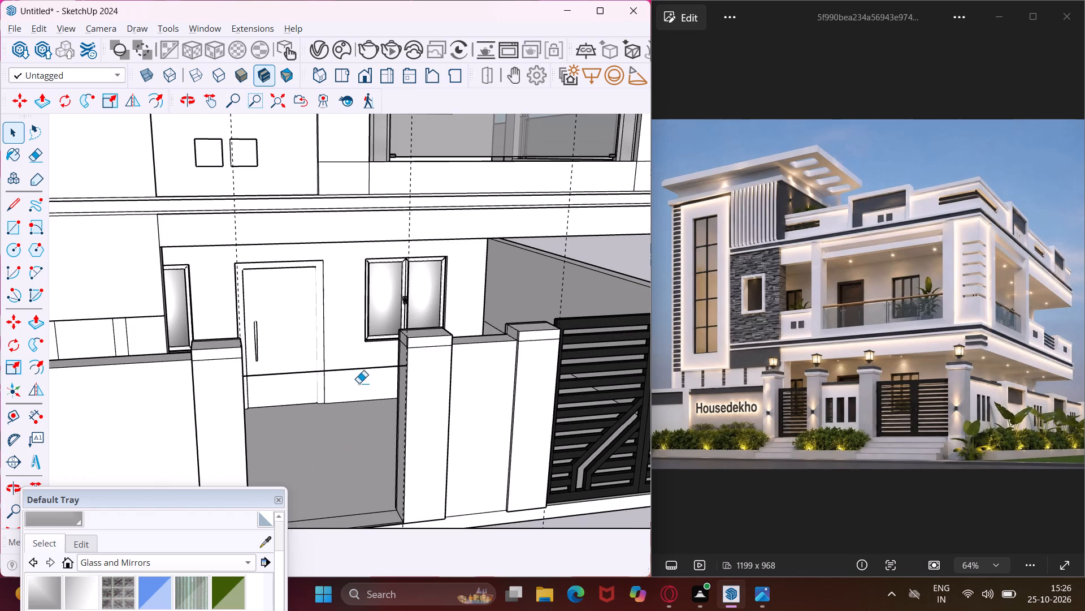
pyautogui.click(336, 371)
pyautogui.scroll(-2, 345, 367)
pyautogui.scroll(14, 374, 480)
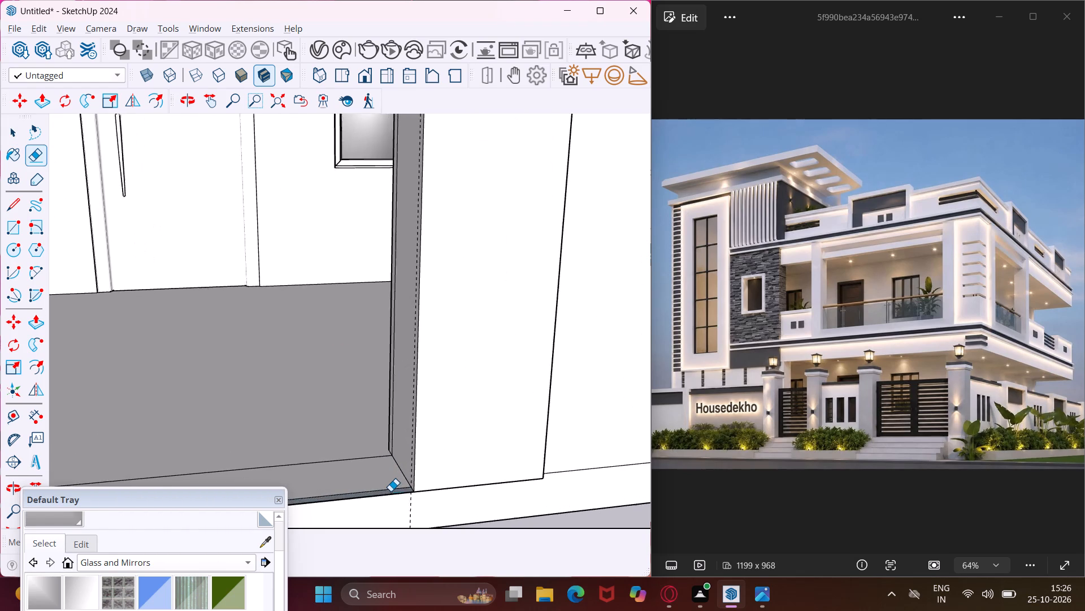
pyautogui.scroll(5, 390, 491)
pyautogui.scroll(-6, 390, 491)
pyautogui.press('Escape')
pyautogui.press('space')
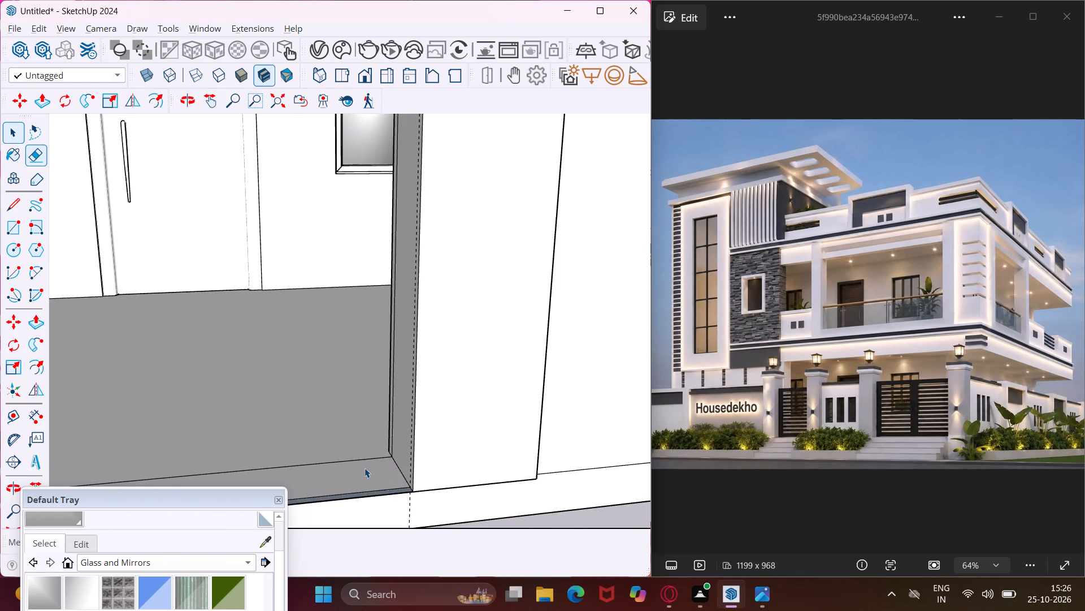
# Scale the wide opening's gate down vertically from its top edge so it sits slightly lower between the posts.
pyautogui.scroll(-11, 342, 431)
pyautogui.click(570, 389)
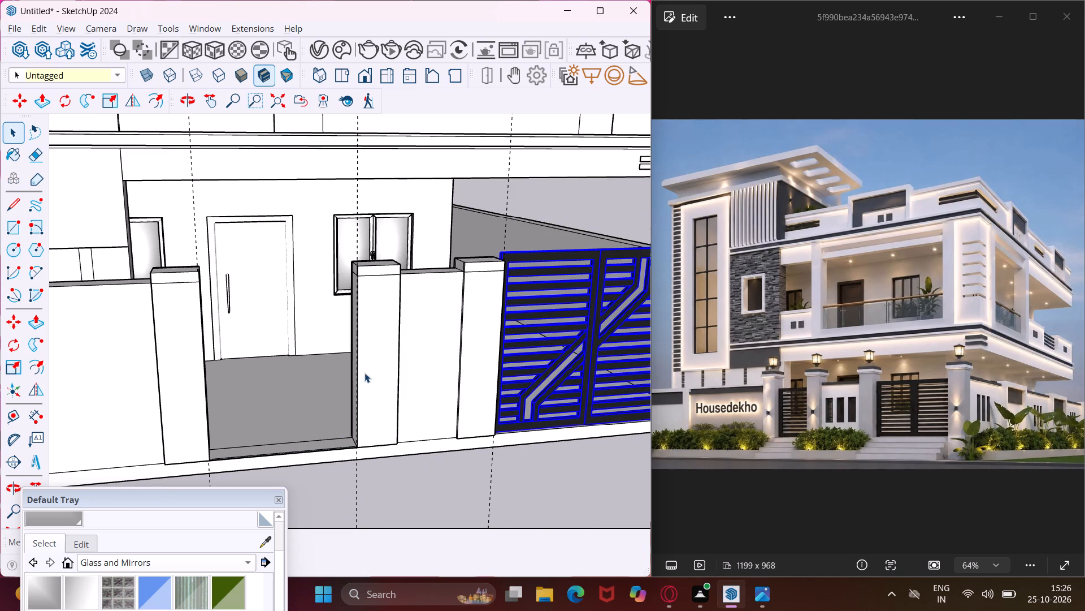
pyautogui.click(15, 363)
pyautogui.scroll(-4, 0, 350)
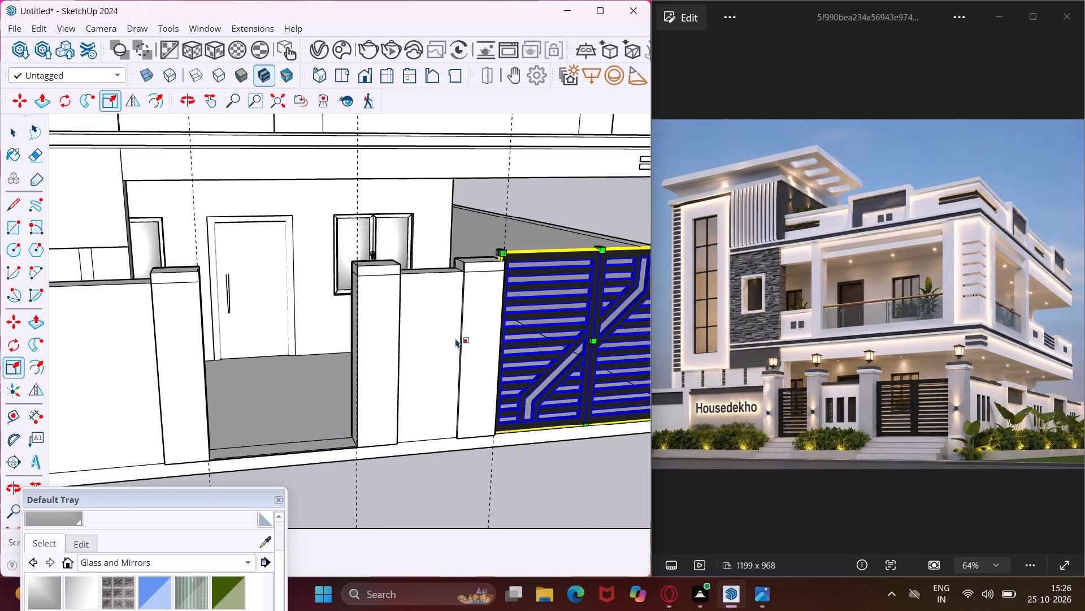
pyautogui.scroll(6, 597, 251)
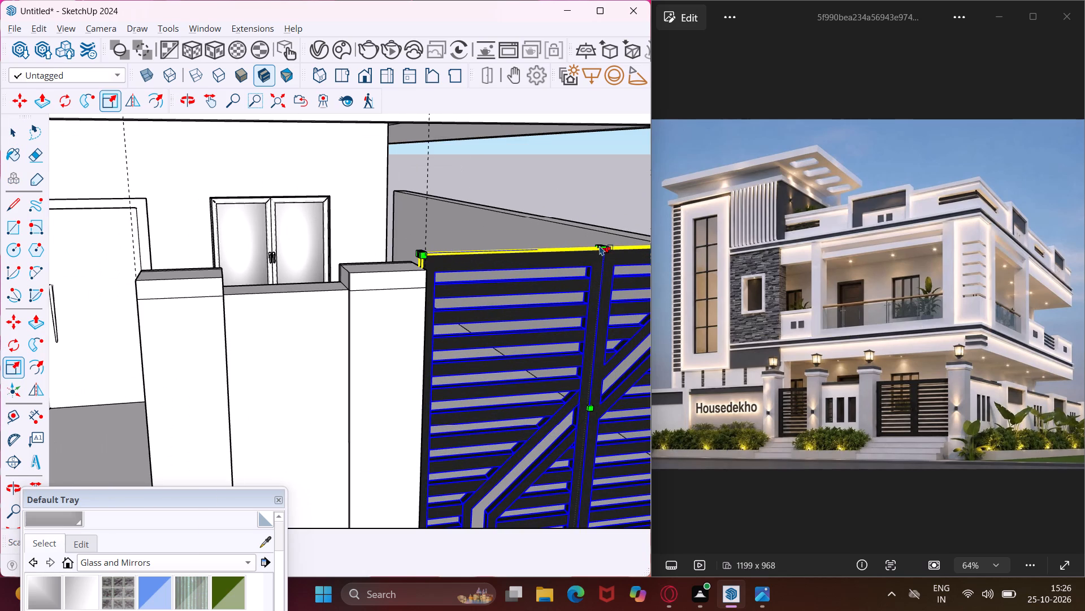
pyautogui.scroll(8, 600, 244)
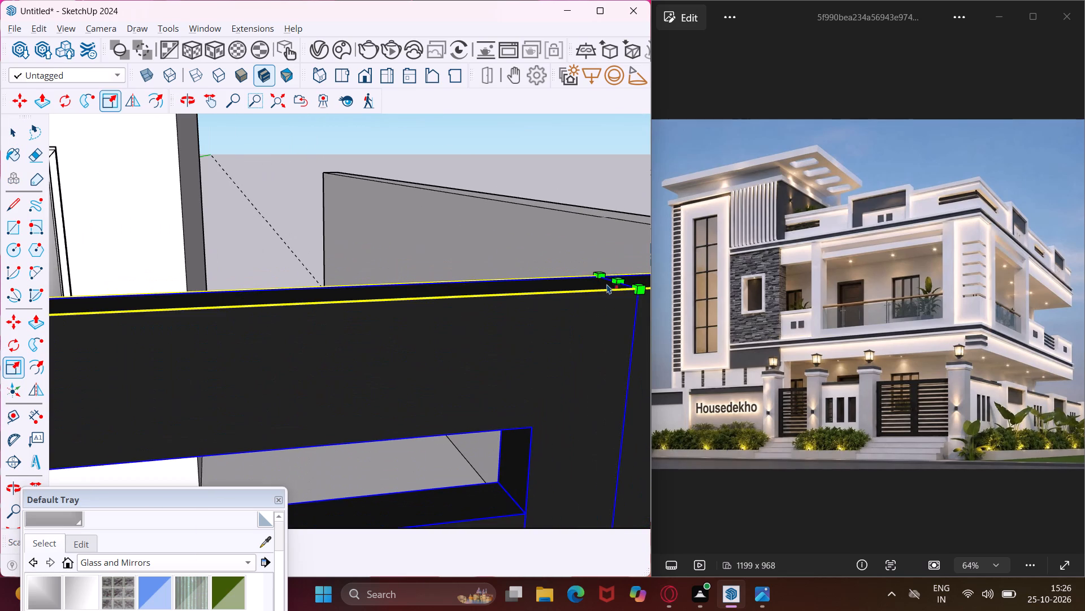
pyautogui.click(615, 283)
pyautogui.scroll(-16, 601, 283)
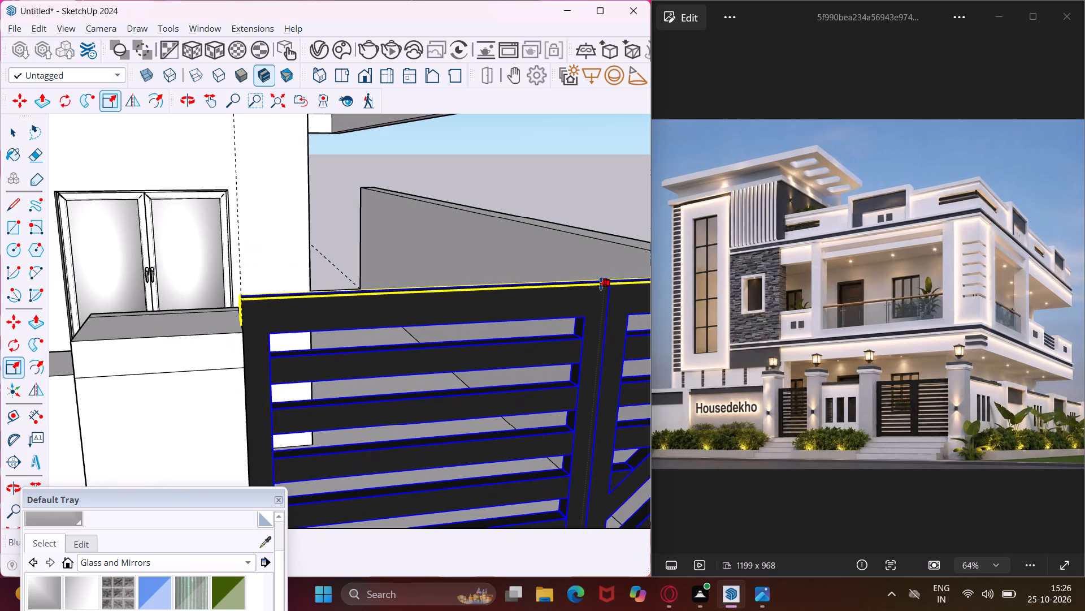
pyautogui.scroll(-10, 602, 307)
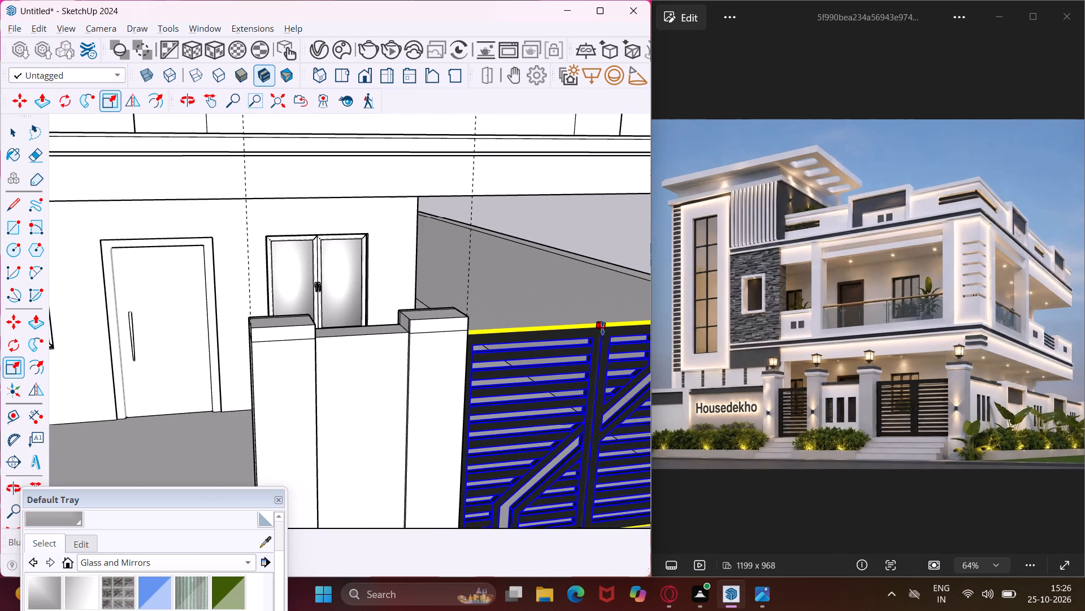
pyautogui.click(604, 342)
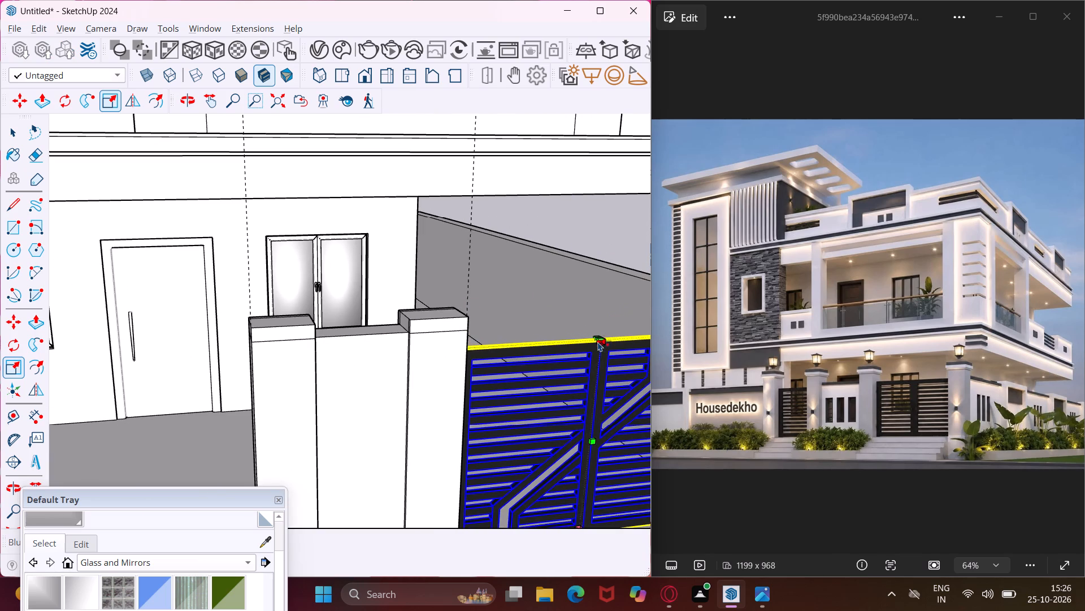
pyautogui.press('Escape')
pyautogui.press('space')
# Extrude the copied rectangle on the open ground slightly forward into a thin gate panel.
pyautogui.scroll(-16, 345, 345)
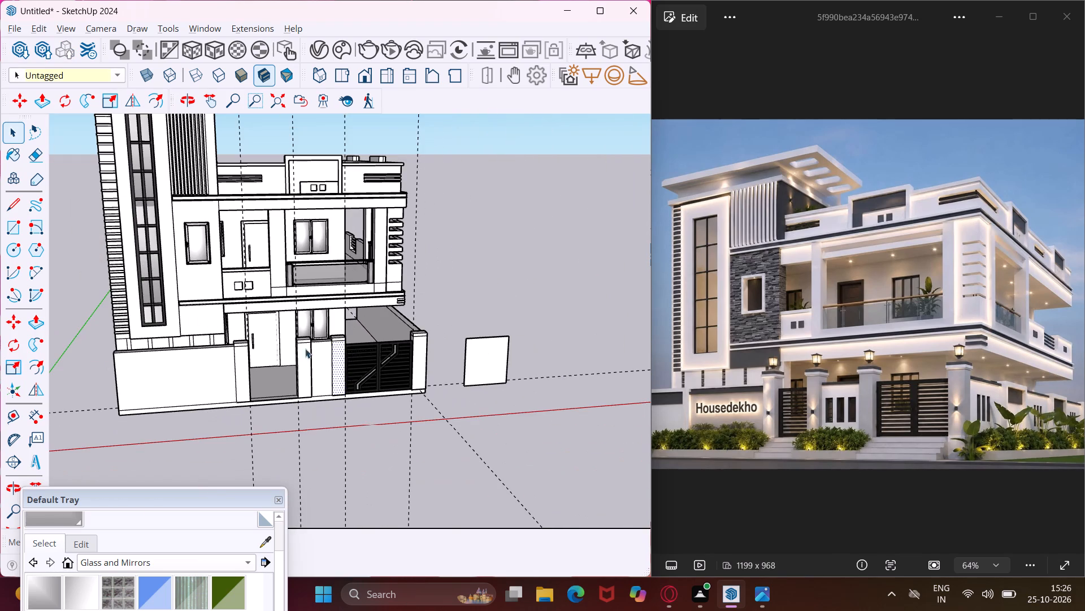
pyautogui.scroll(10, 493, 364)
pyautogui.click(493, 364)
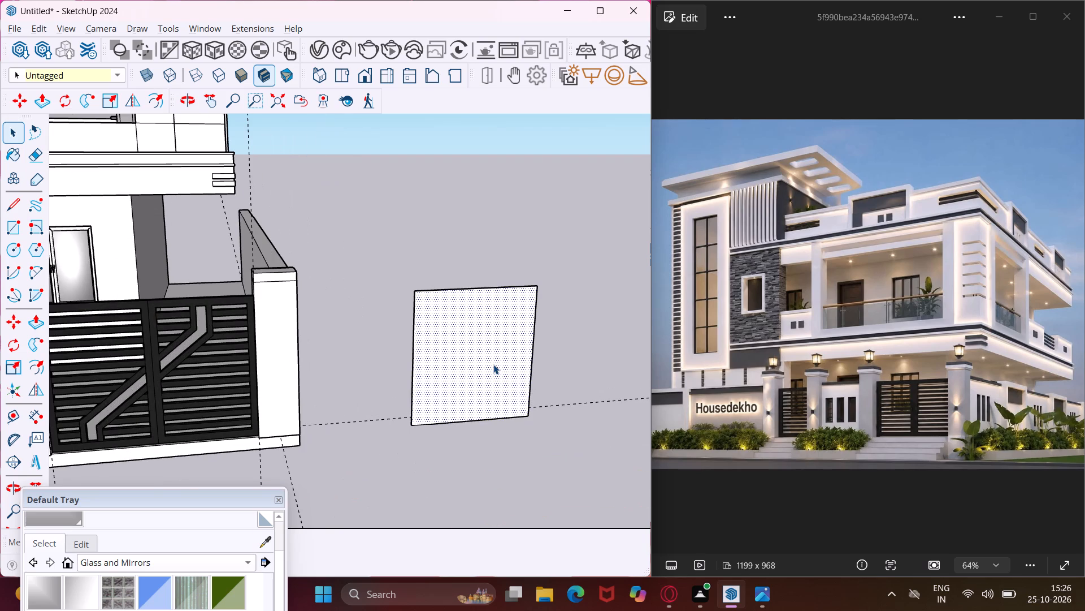
pyautogui.press('p')
pyautogui.click(493, 364)
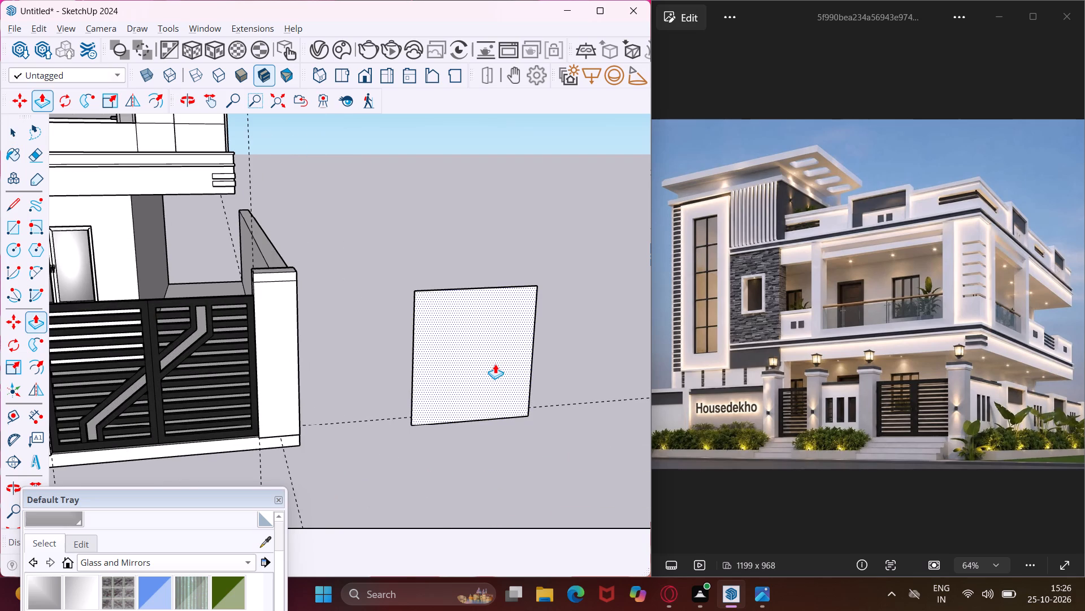
pyautogui.click(496, 366)
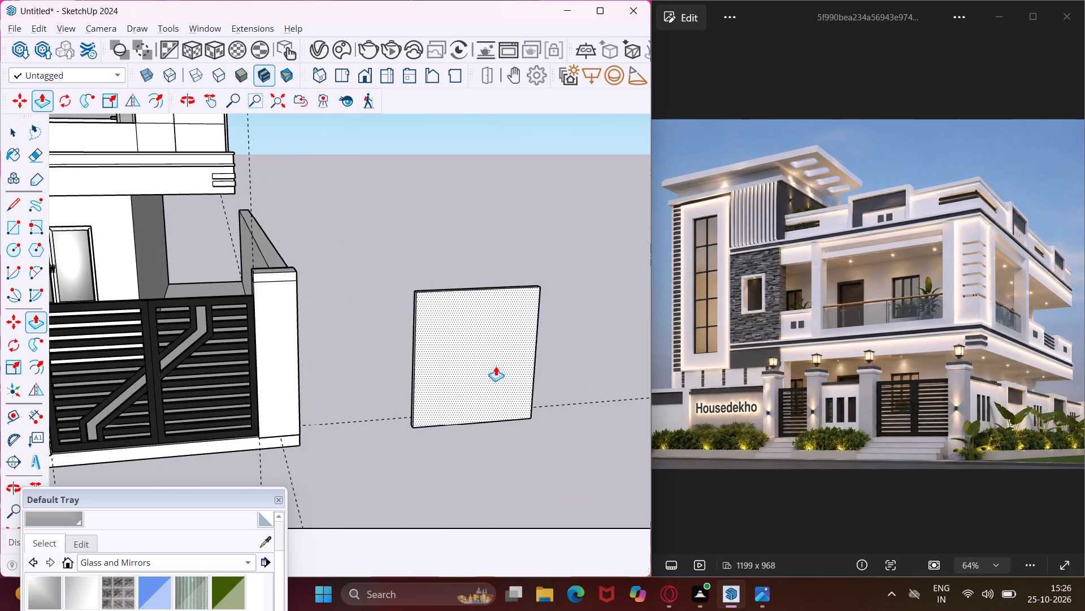
pyautogui.press('Escape')
pyautogui.press('space')
# Offset the outline of the gate panel's front face inward to form a narrow frame border.
pyautogui.moveTo(479, 346); pyautogui.dragTo(495, 403, button='middle')
pyautogui.scroll(1, 479, 346)
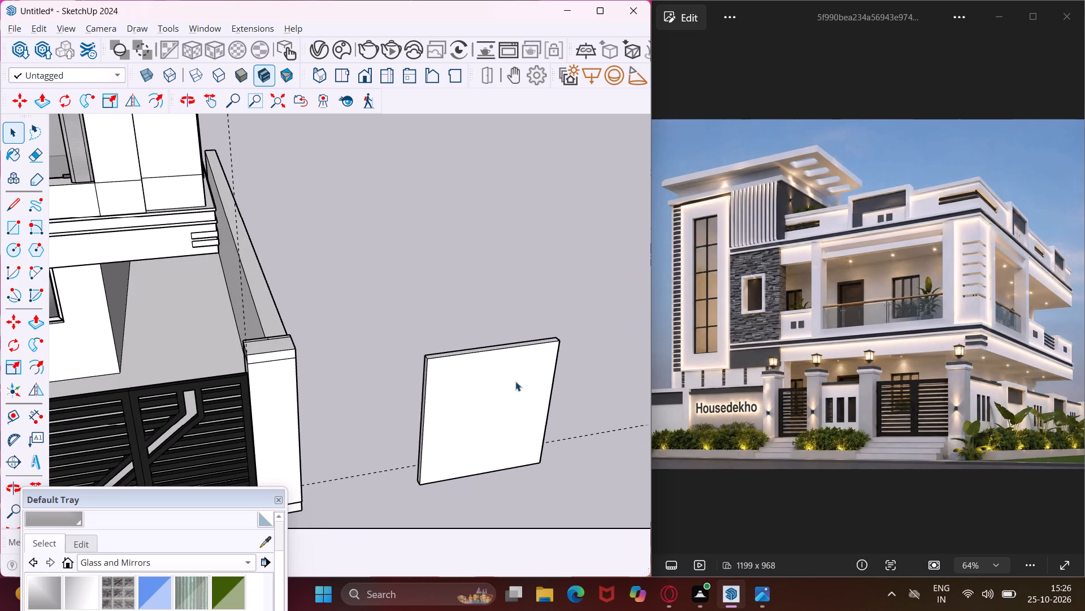
pyautogui.scroll(3, 519, 378)
pyautogui.click(535, 374)
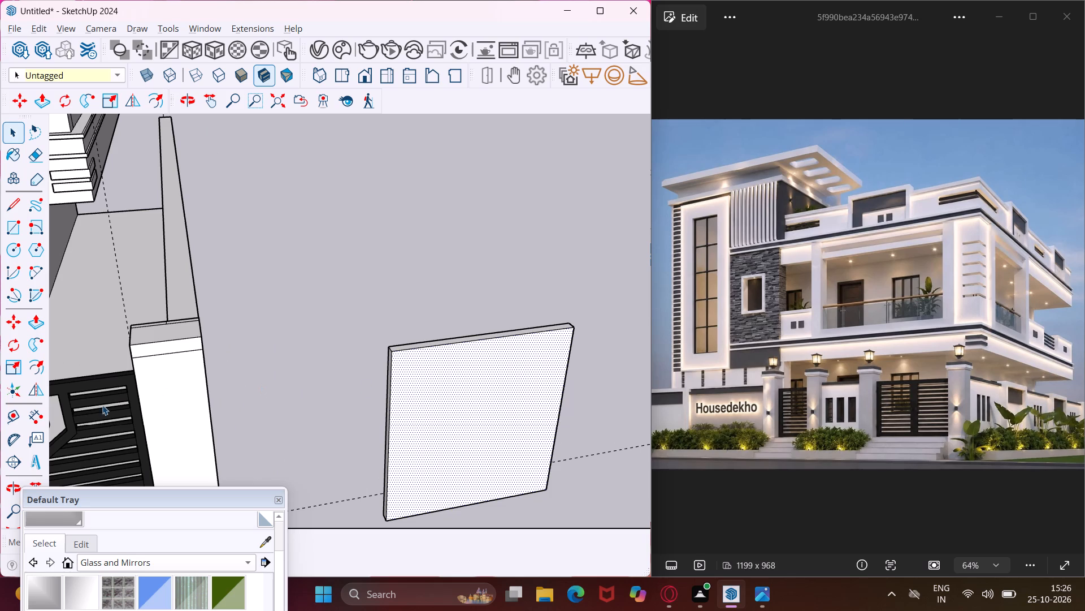
pyautogui.click(22, 369)
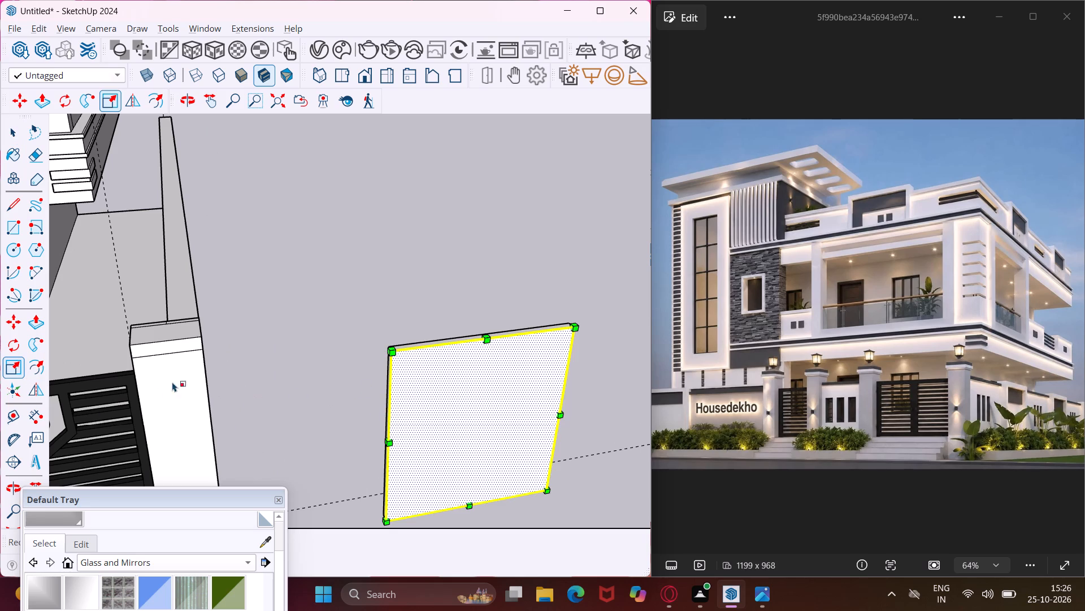
pyautogui.click(38, 362)
pyautogui.scroll(3, 419, 411)
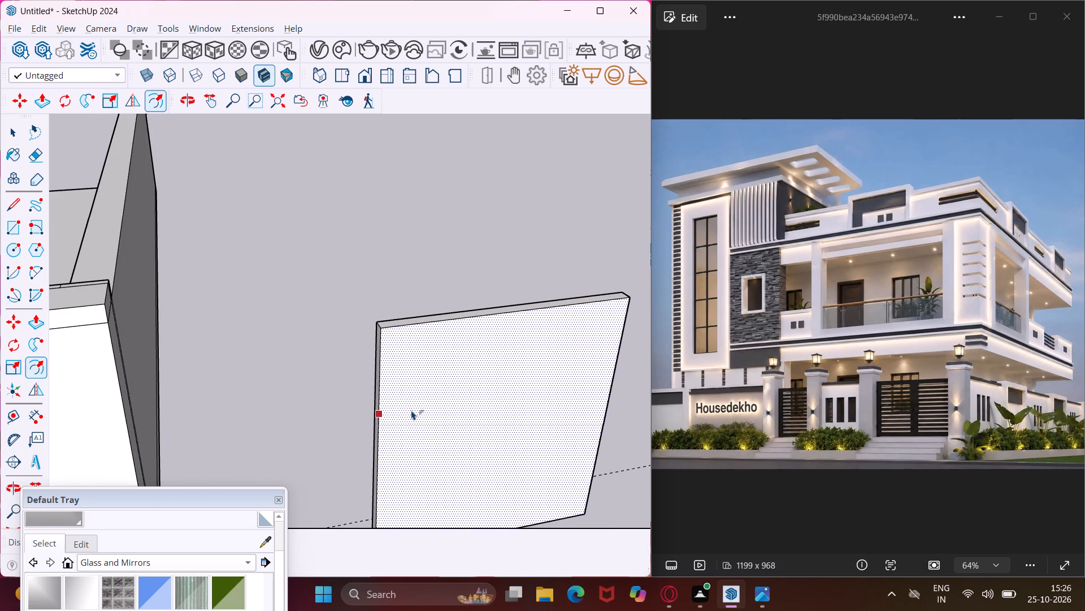
pyautogui.click(404, 410)
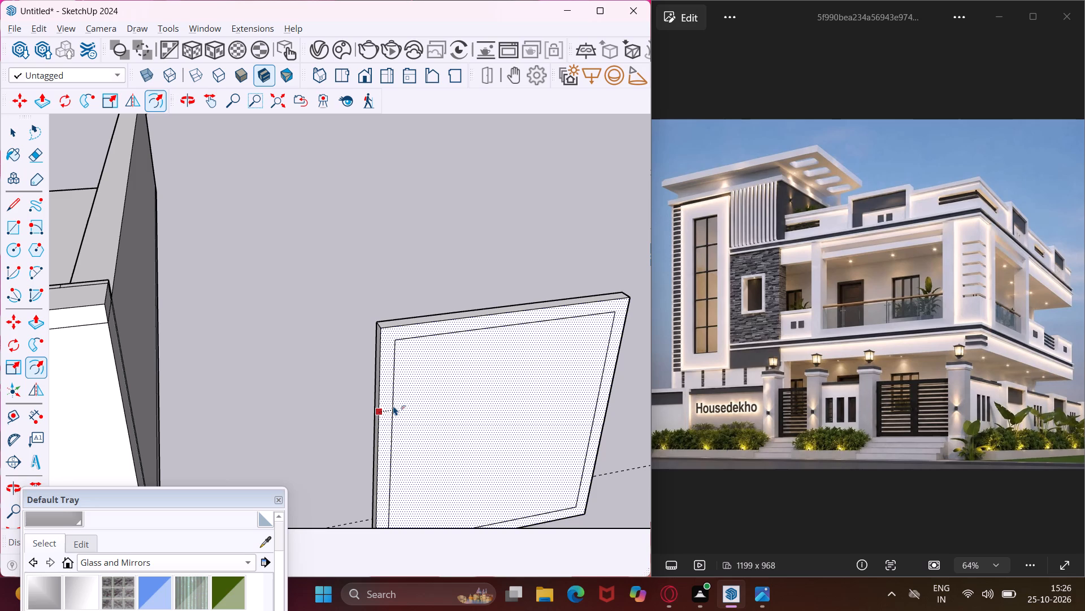
pyautogui.click(394, 406)
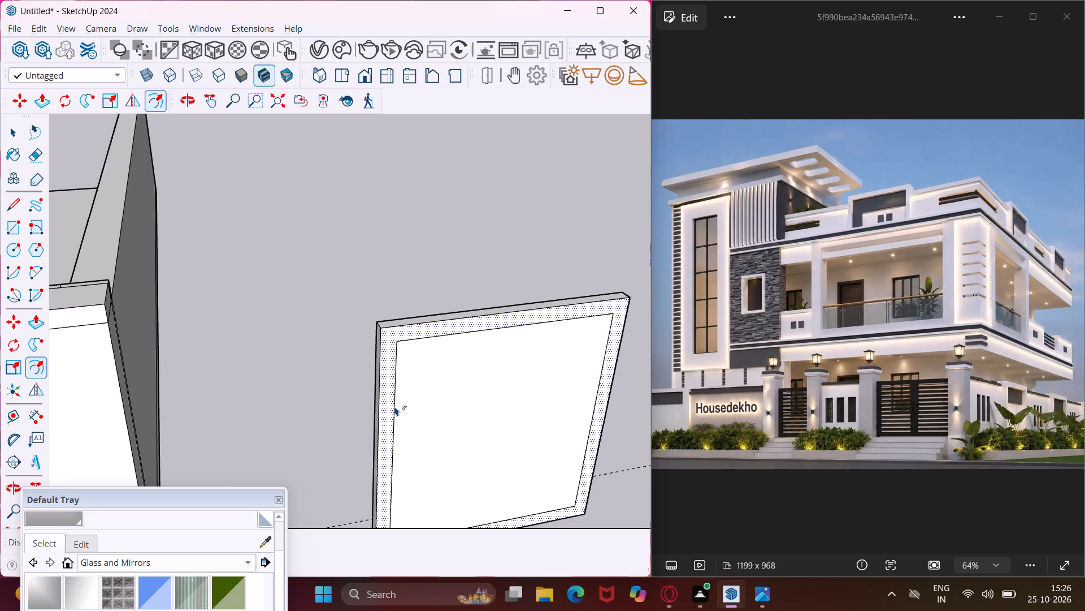
pyautogui.press('Escape')
pyautogui.press('space')
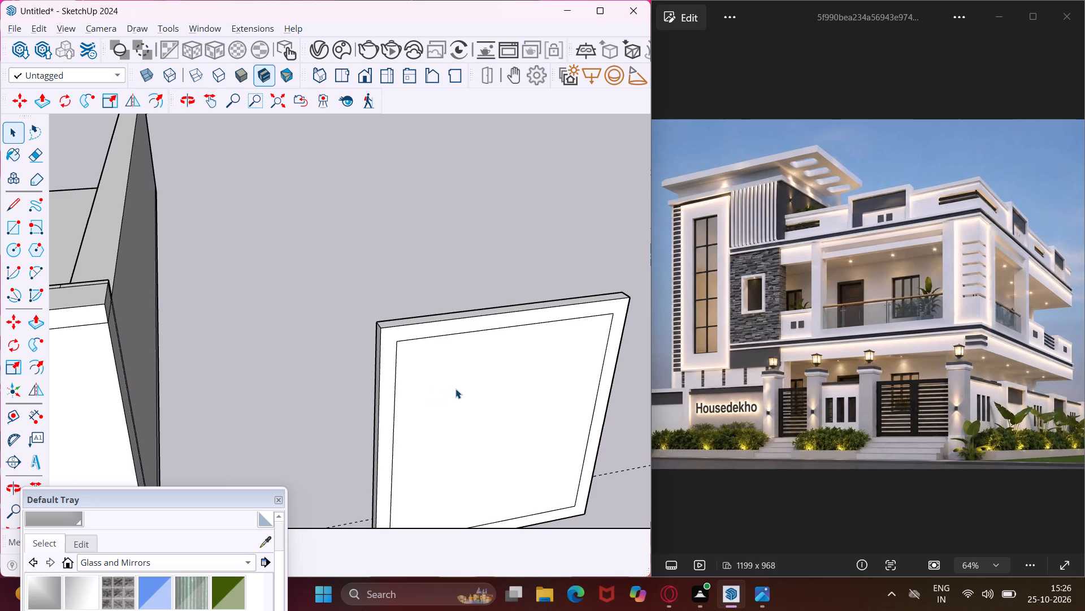
# Draw a thin horizontal slat rectangle across the panel's inner face, a short gap below the frame's top edge.
pyautogui.moveTo(455, 389); pyautogui.dragTo(435, 360, button='middle')
pyautogui.scroll(-3, 431, 360)
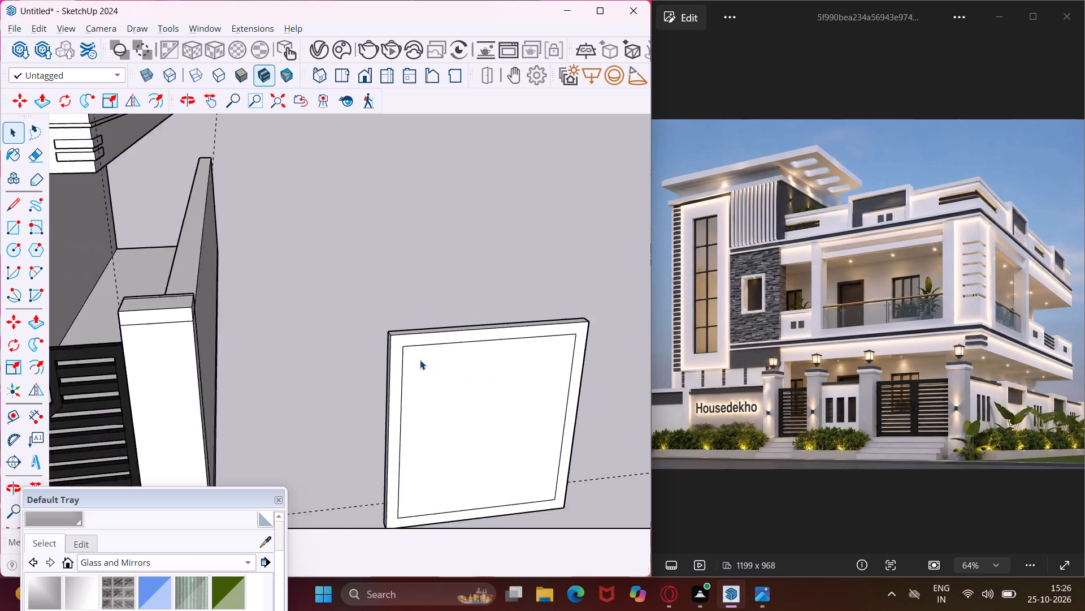
pyautogui.scroll(-3, 420, 360)
pyautogui.click(13, 231)
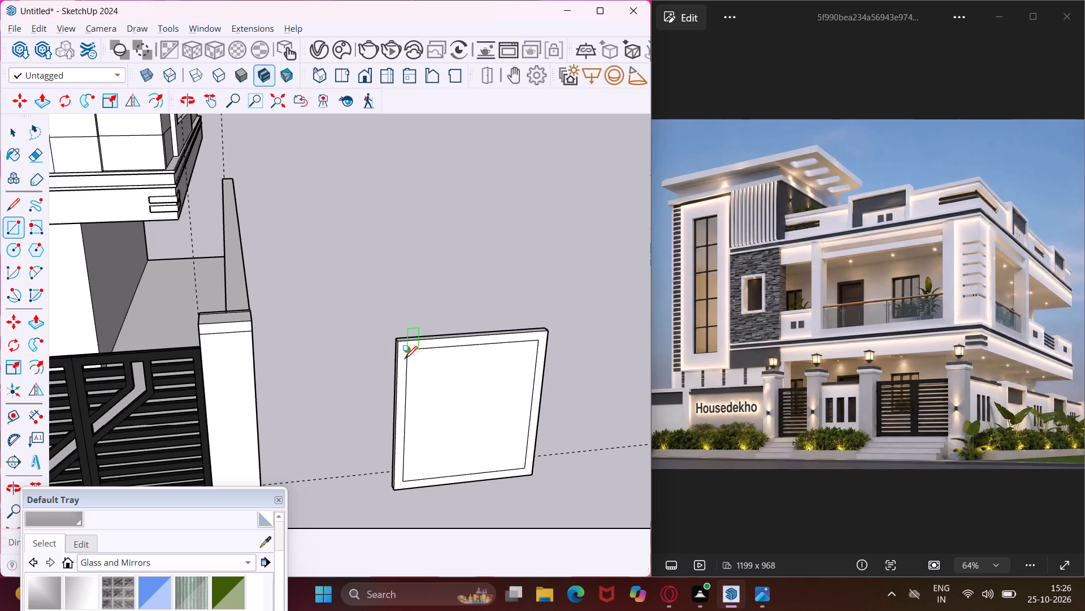
pyautogui.scroll(3, 405, 356)
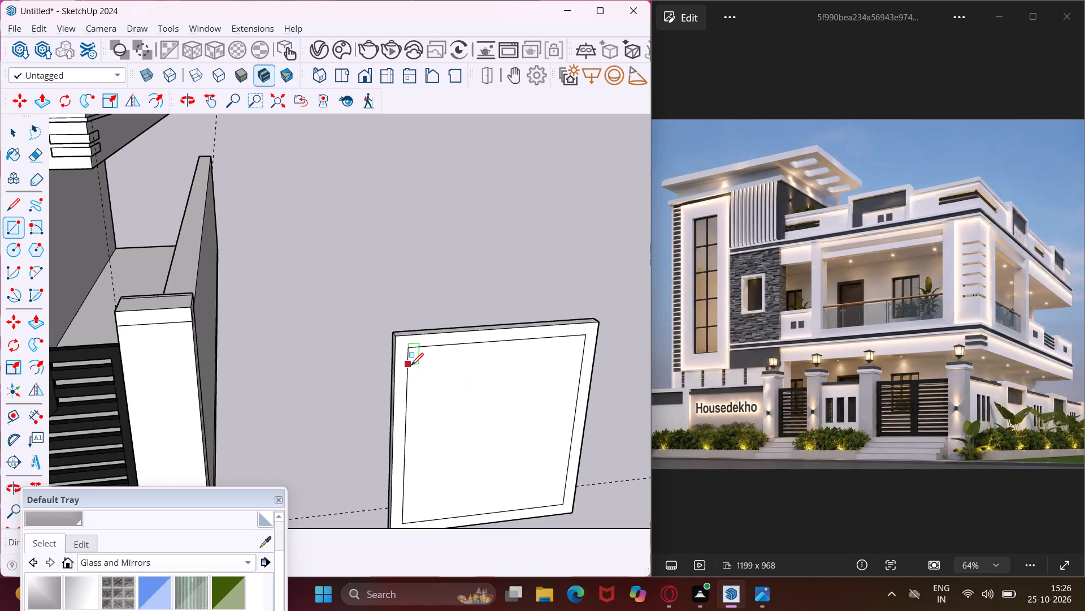
pyautogui.click(409, 365)
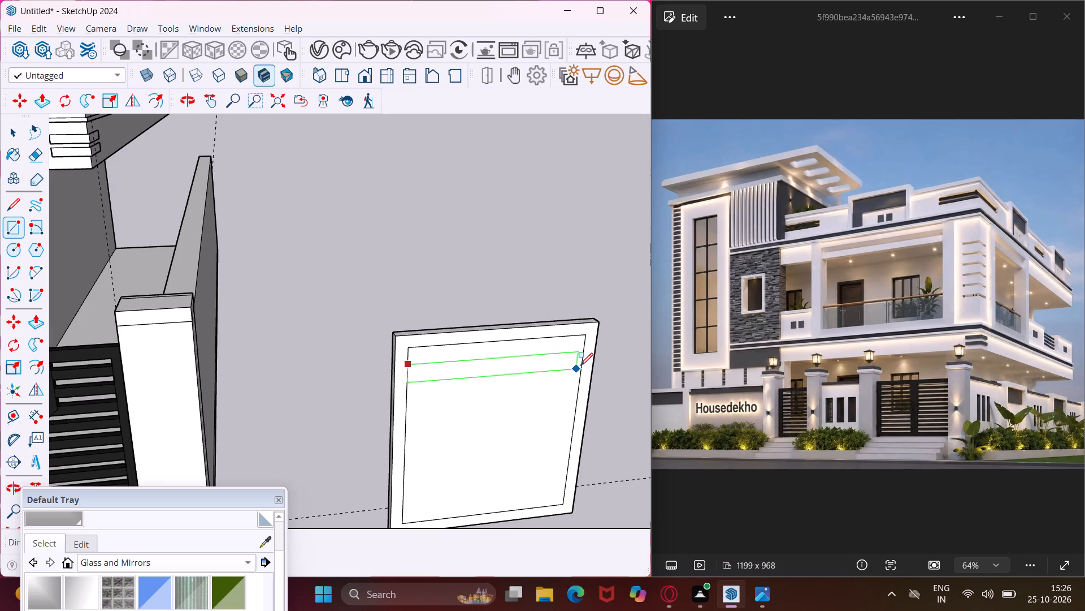
pyautogui.click(581, 362)
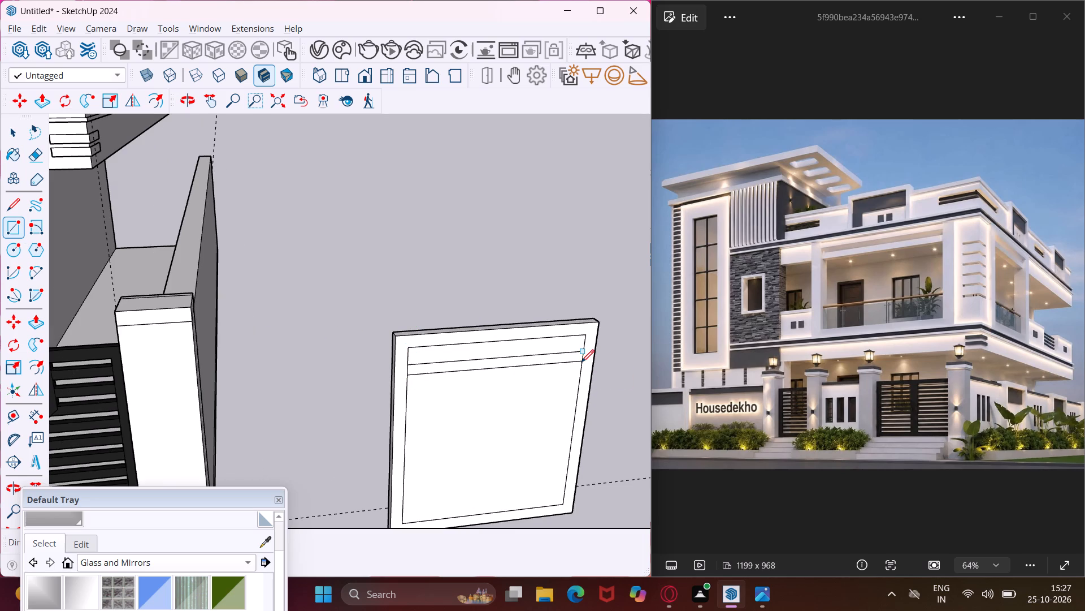
pyautogui.press('Escape')
pyautogui.press('space')
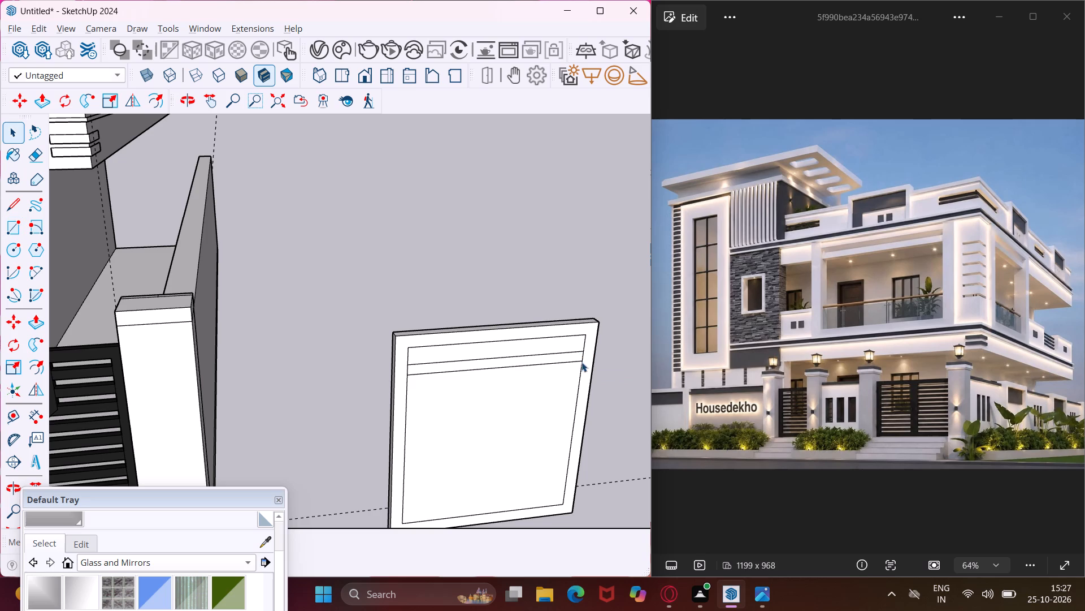
# Copy the slat strip down to near the frame's bottom edge and divide the distance into 8 evenly spaced copies.
pyautogui.click(577, 359)
pyautogui.press('m')
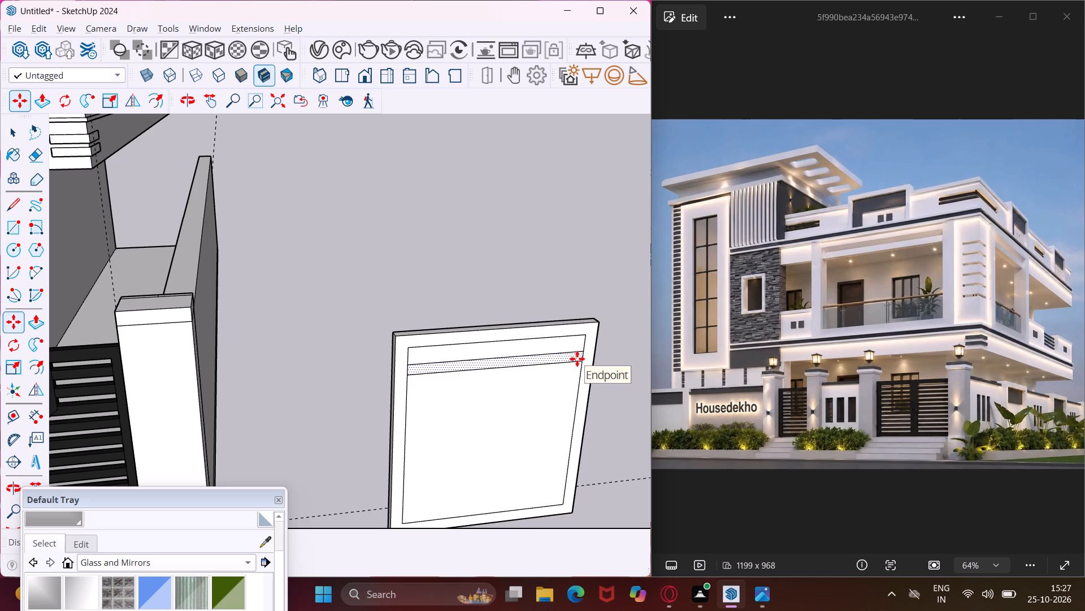
pyautogui.click(583, 363)
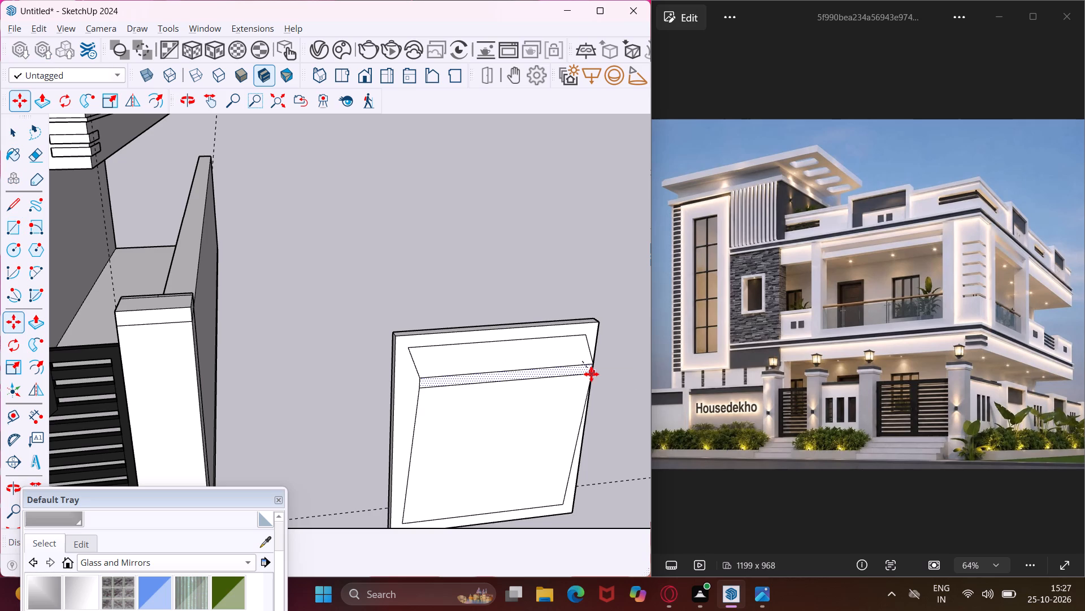
pyautogui.click(566, 498)
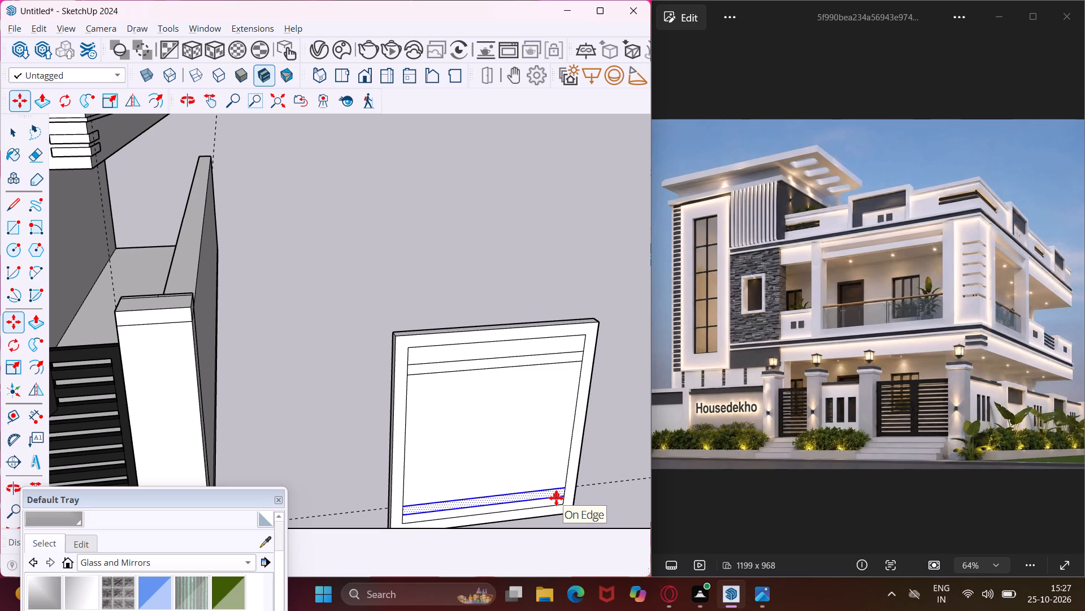
pyautogui.write('/8')
pyautogui.press('Return')
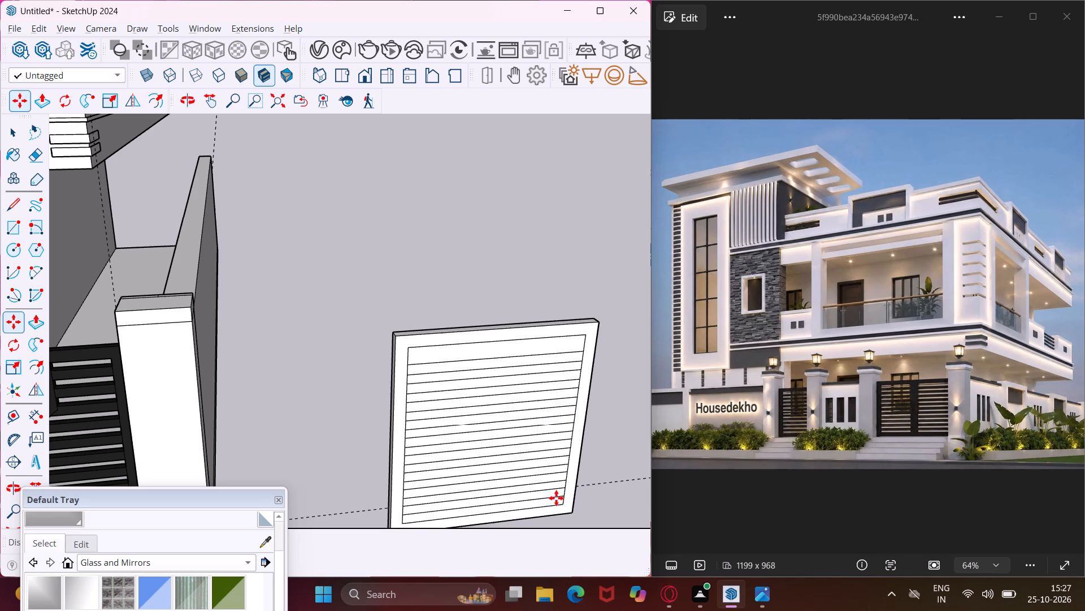
pyautogui.press('Escape')
pyautogui.press('space')
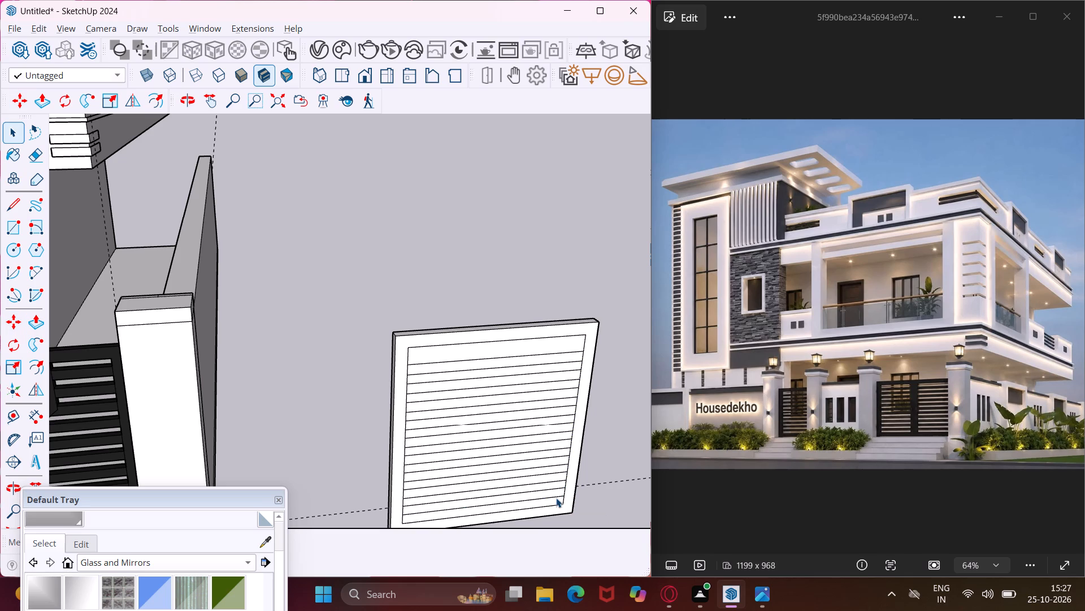
# Push the strip between the frame's top edge and the first slat back through the gate panel's full thickness to cut an opening.
pyautogui.scroll(2, 431, 346)
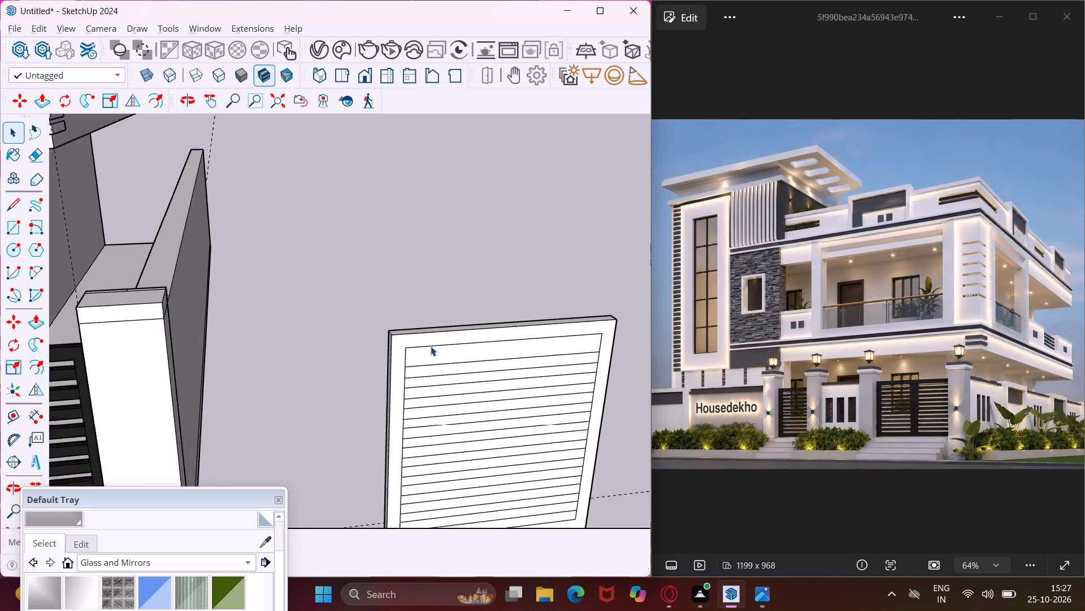
pyautogui.scroll(1, 431, 346)
pyautogui.moveTo(431, 346); pyautogui.dragTo(453, 373, button='middle')
pyautogui.click(440, 358)
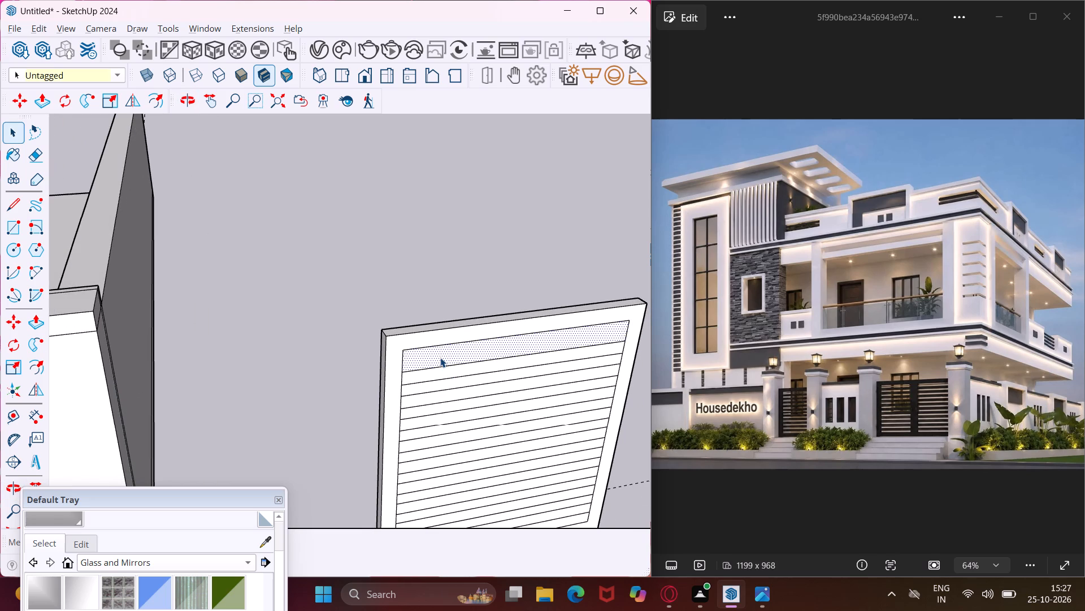
pyautogui.press('p')
pyautogui.click(440, 358)
pyautogui.scroll(3, 422, 319)
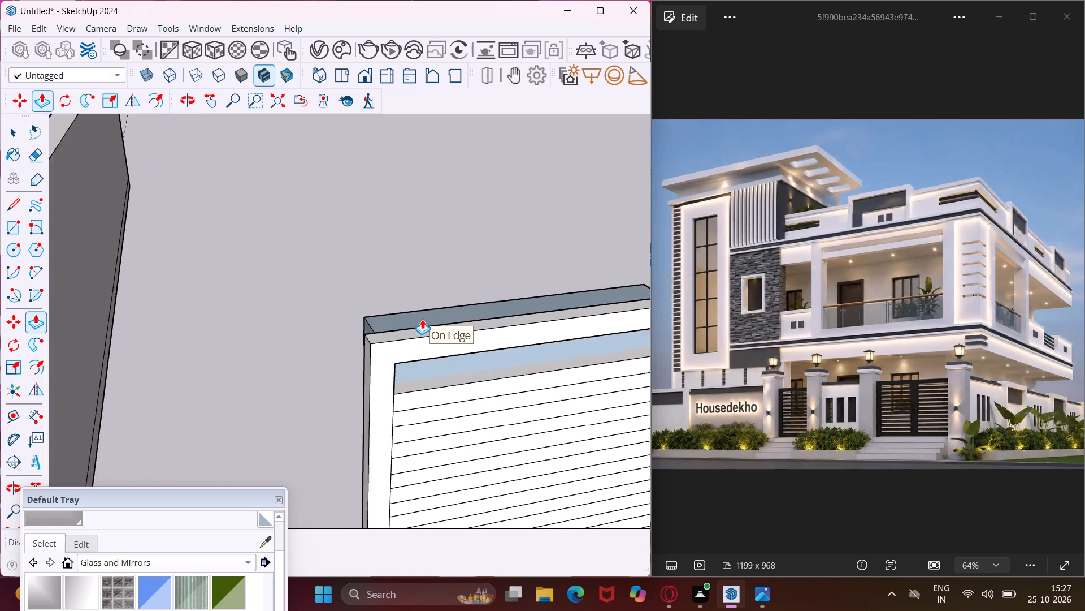
pyautogui.scroll(1, 422, 319)
pyautogui.moveTo(422, 319); pyautogui.dragTo(449, 389, button='middle')
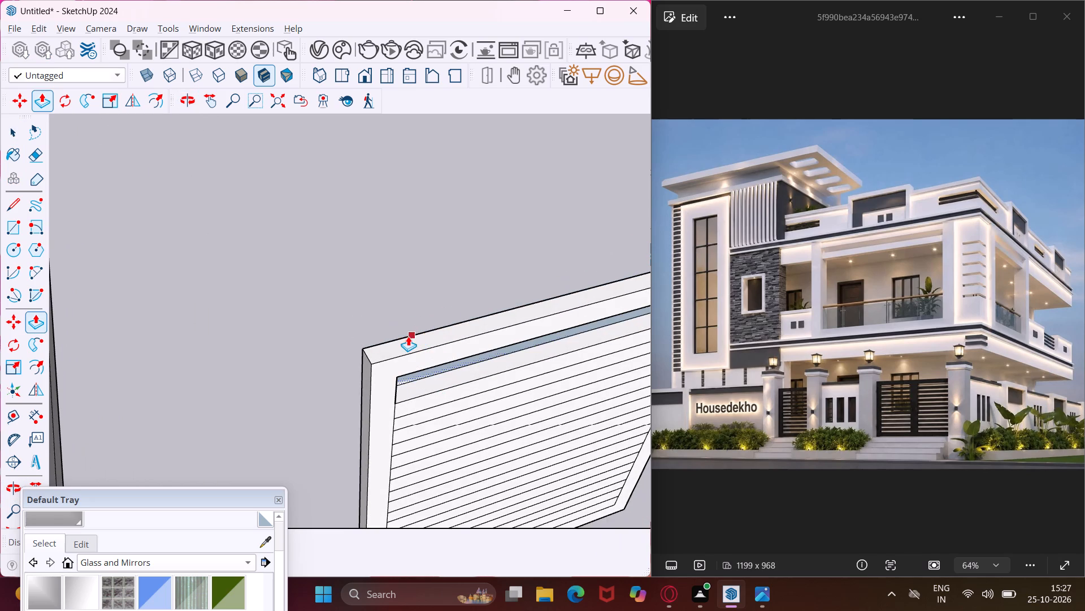
pyautogui.click(407, 336)
pyautogui.moveTo(432, 407); pyautogui.dragTo(399, 275, button='middle')
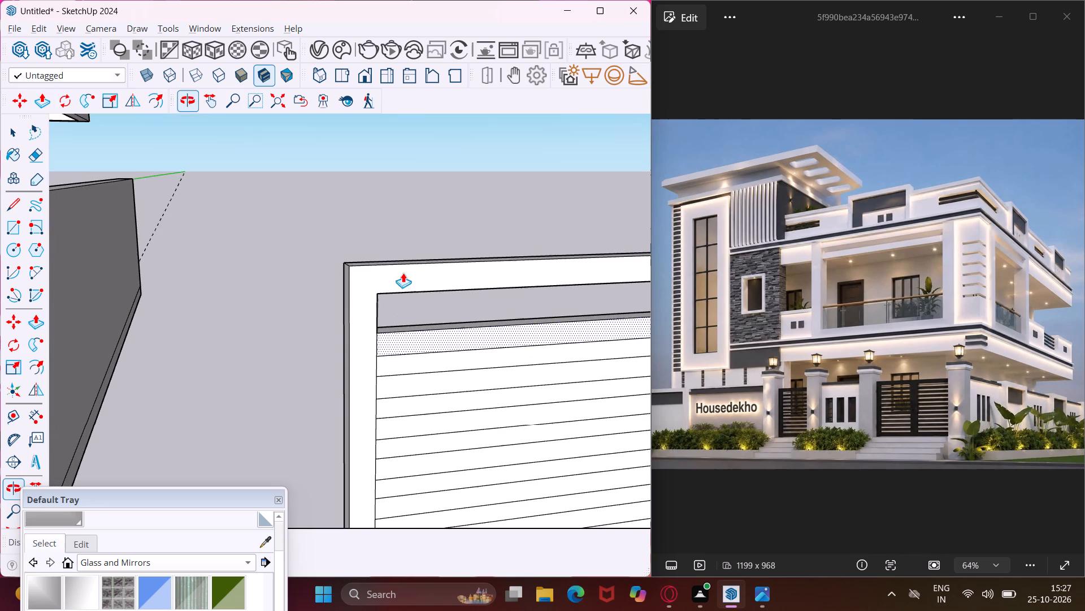
# Repeat the same push-through depth on the gap strips between the slats in the upper half of the gate panel.
pyautogui.scroll(4, 409, 355)
pyautogui.doubleClick(409, 362)
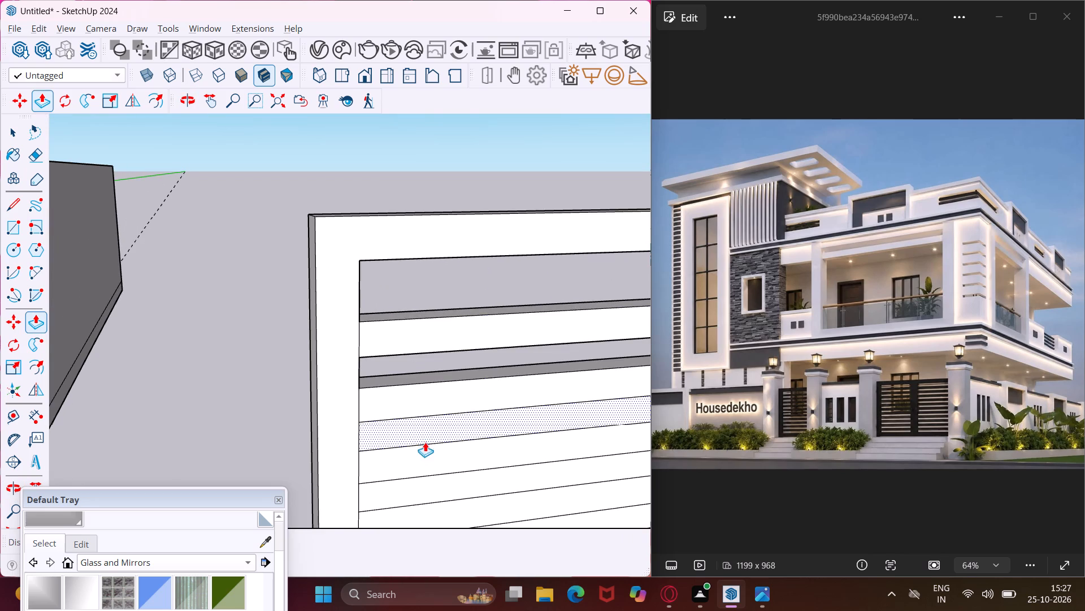
pyautogui.doubleClick(419, 432)
pyautogui.doubleClick(429, 484)
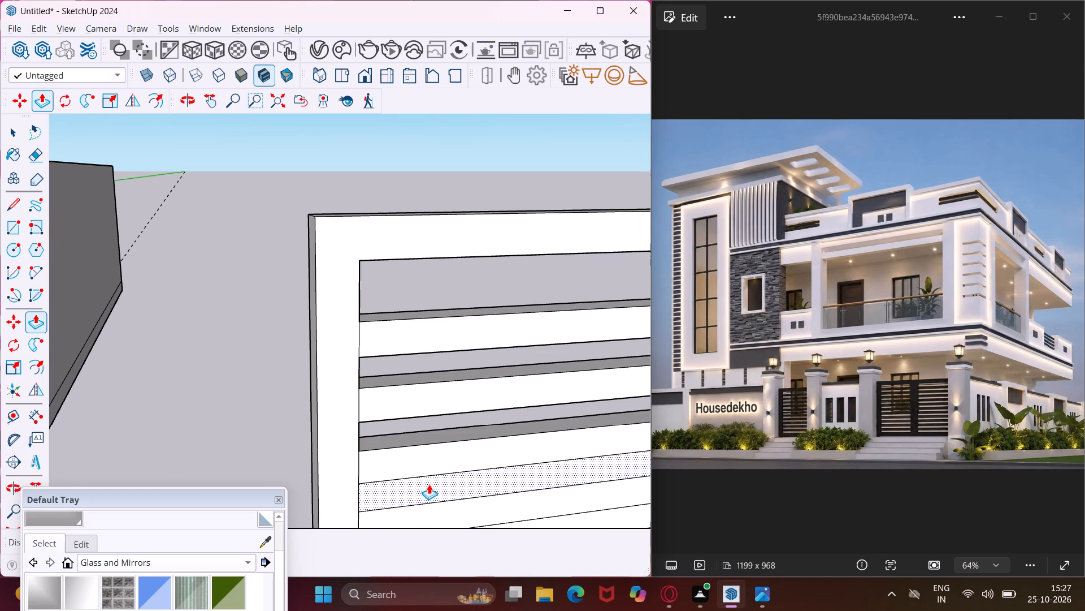
pyautogui.scroll(-10, 392, 452)
pyautogui.scroll(4, 405, 488)
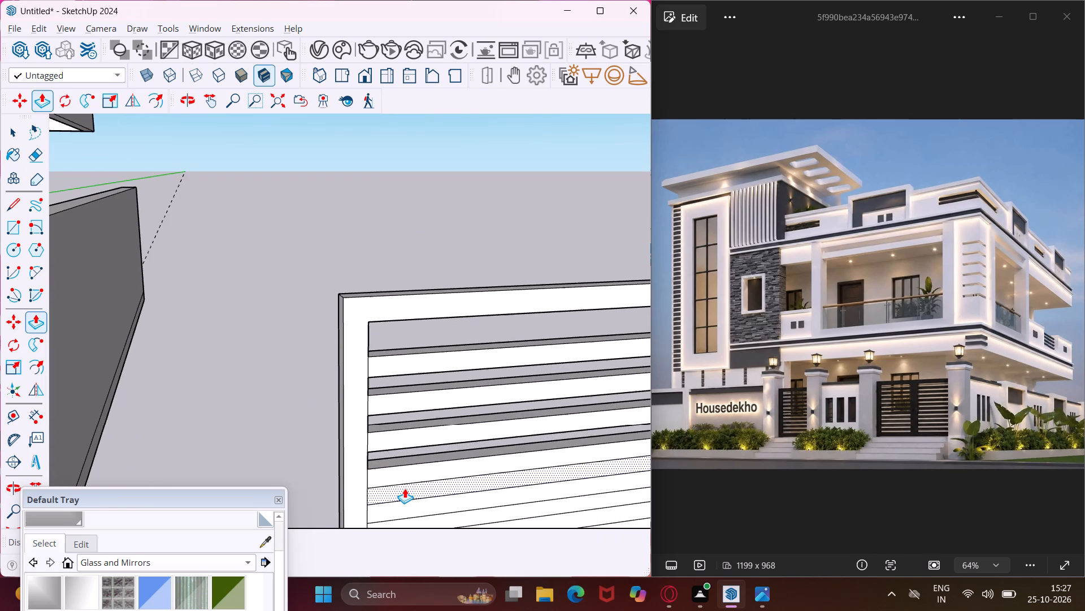
pyautogui.doubleClick(405, 488)
pyautogui.scroll(-5, 424, 490)
pyautogui.scroll(4, 444, 507)
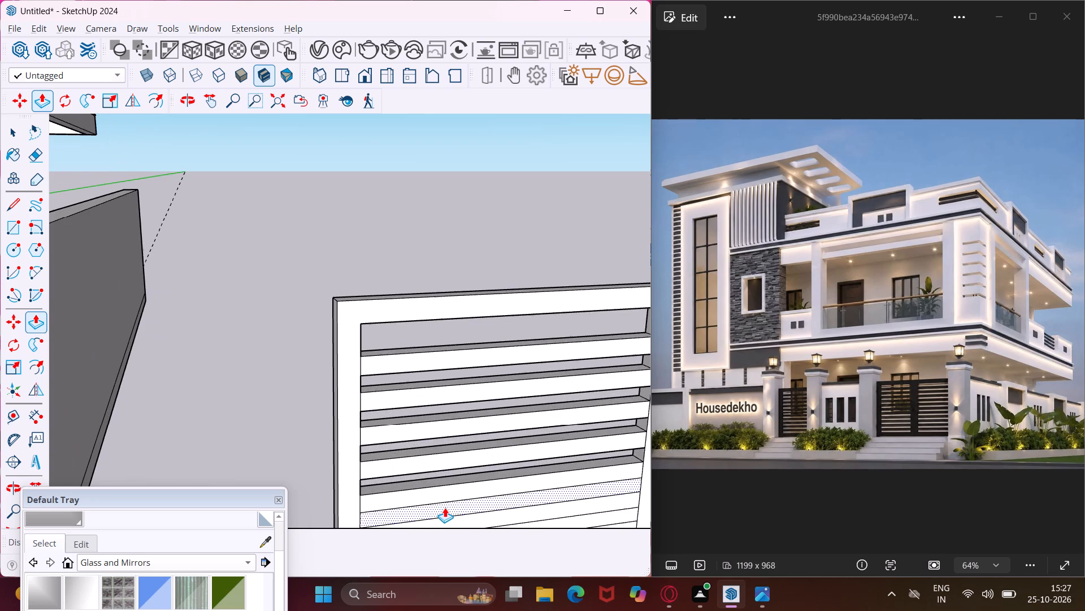
pyautogui.doubleClick(445, 507)
pyautogui.scroll(-11, 401, 447)
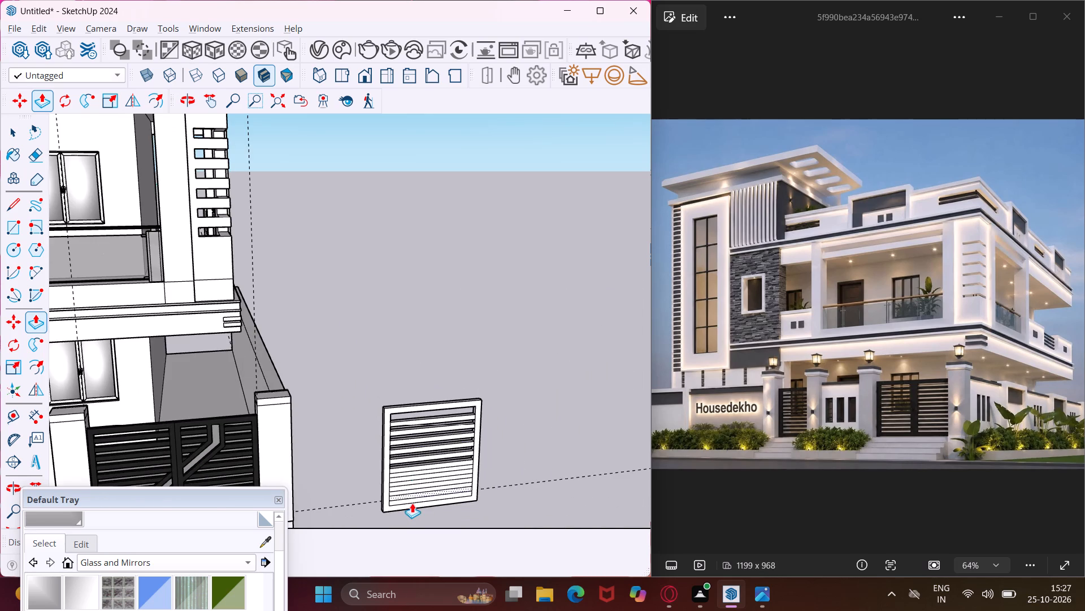
# Cut the remaining gap strips in the lower half of the gate panel through at the same depth.
pyautogui.scroll(15, 410, 503)
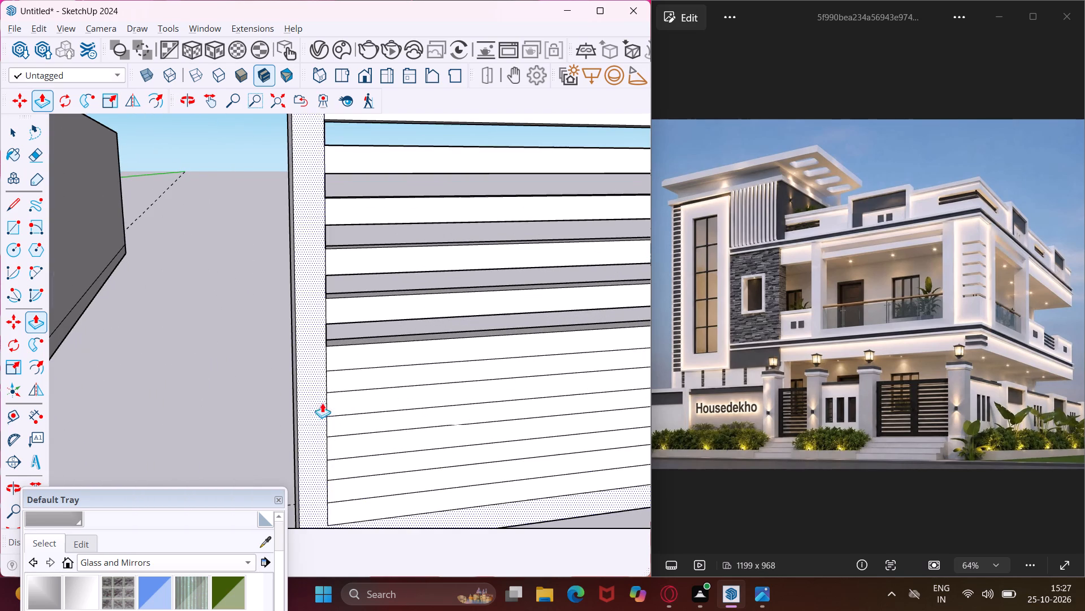
pyautogui.click(345, 376)
pyautogui.doubleClick(345, 376)
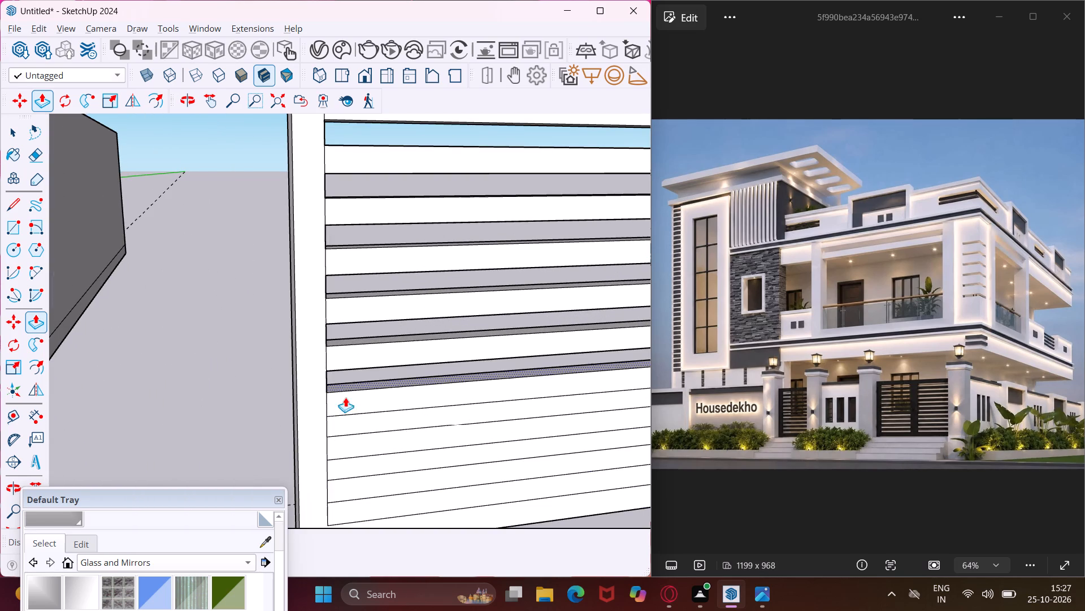
pyautogui.doubleClick(348, 422)
pyautogui.doubleClick(356, 466)
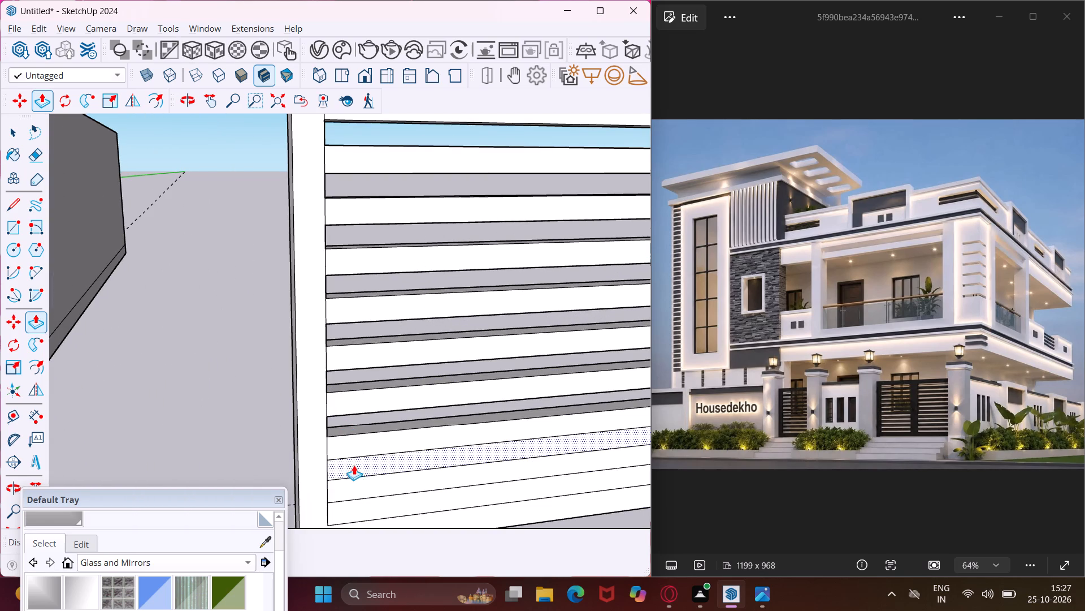
pyautogui.doubleClick(374, 500)
pyautogui.scroll(-4, 376, 437)
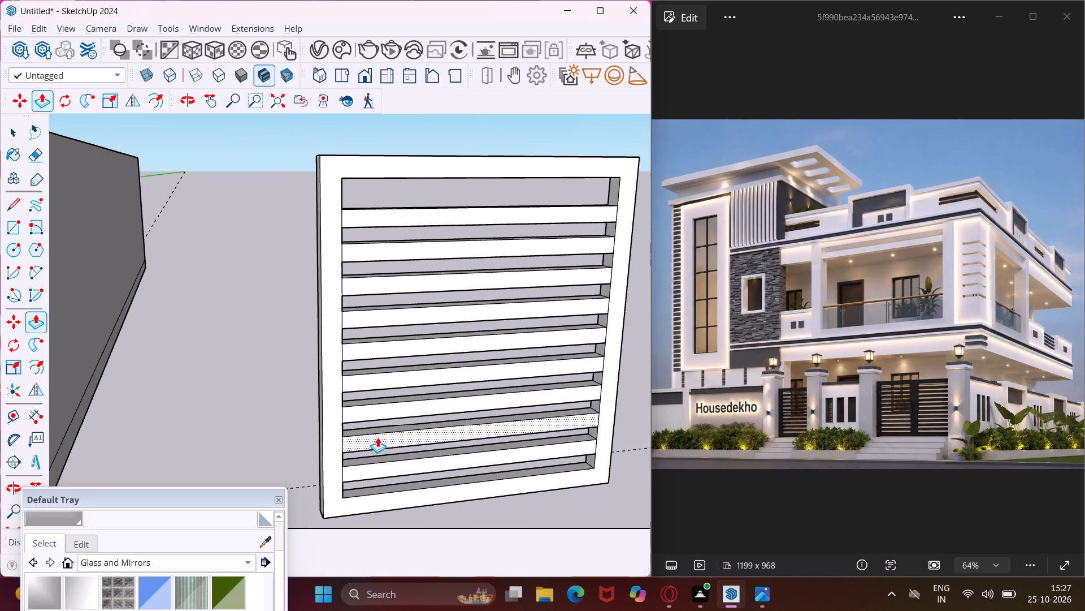
pyautogui.press('Escape')
pyautogui.press('space')
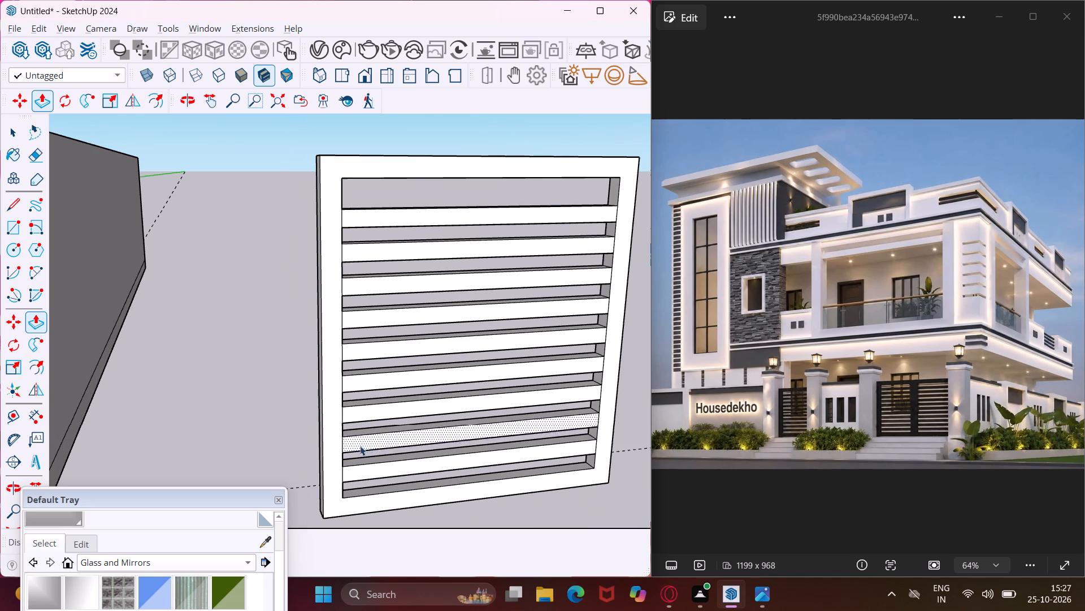
# Paint the gate panel's outer frame faces with solid black from the Colors material collection.
pyautogui.scroll(-10, 303, 411)
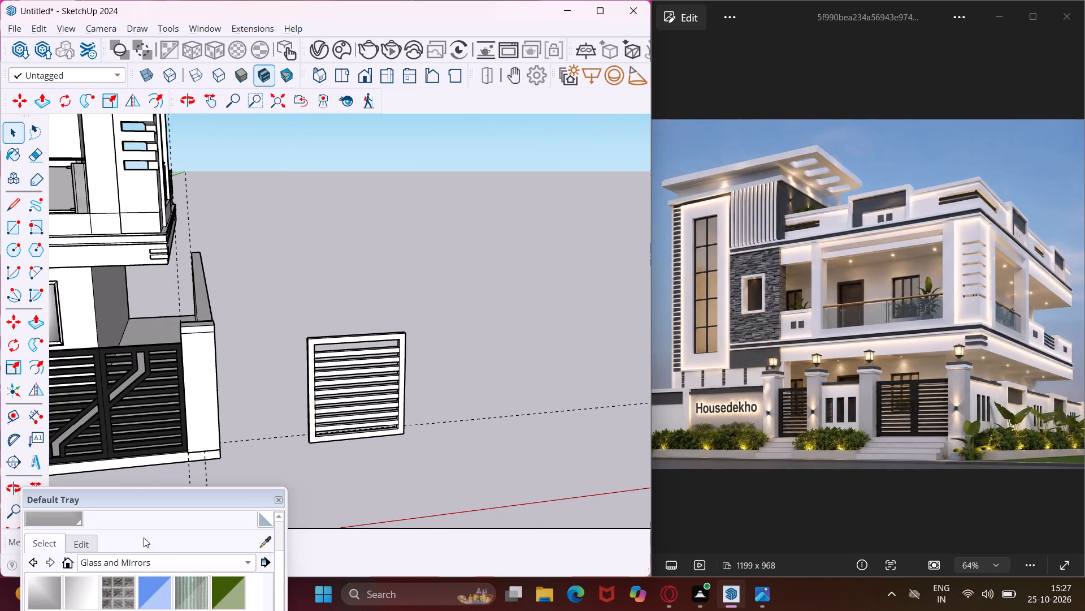
pyautogui.moveTo(138, 506); pyautogui.dragTo(168, 347)
pyautogui.scroll(4, 164, 421)
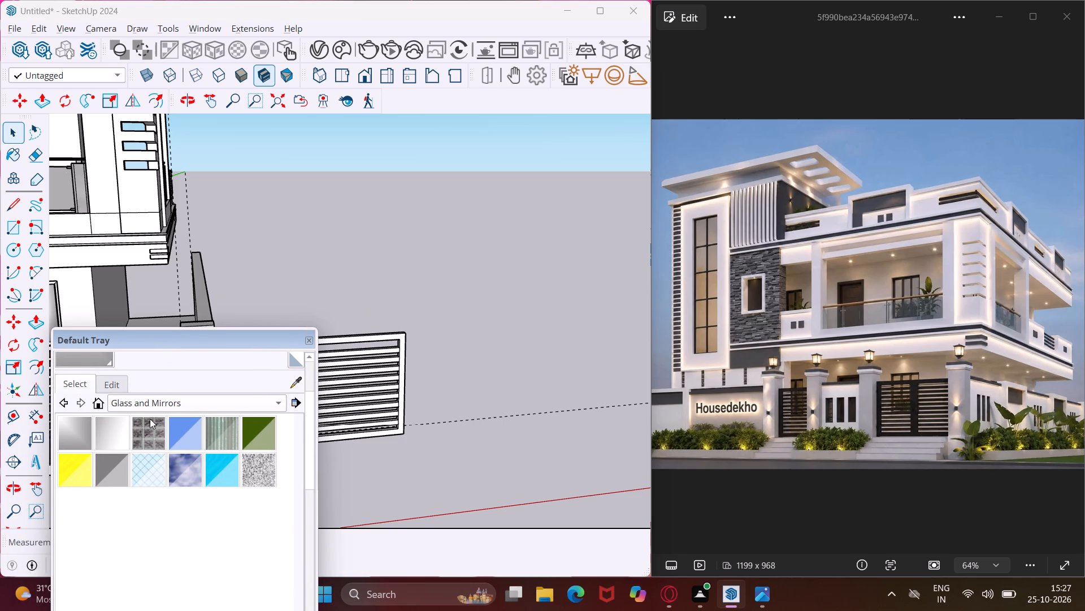
pyautogui.click(115, 408)
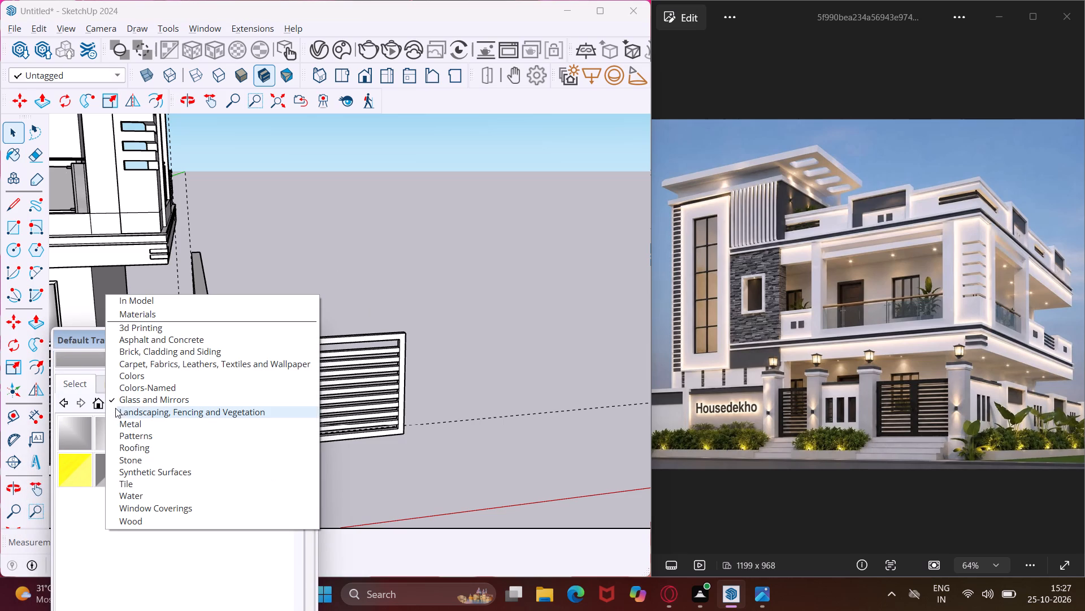
pyautogui.click(127, 375)
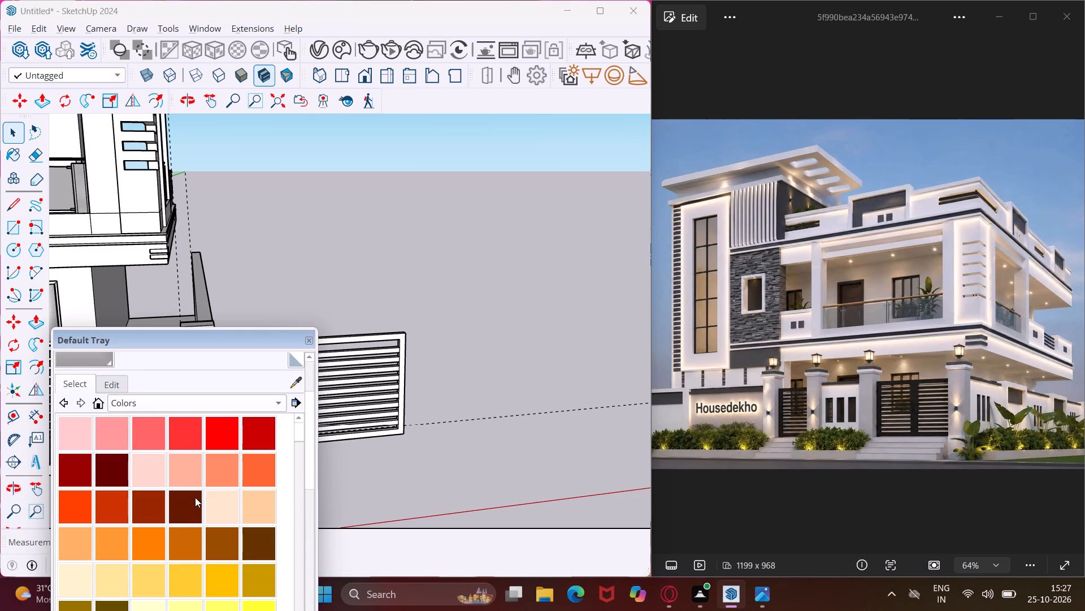
pyautogui.scroll(-18, 193, 497)
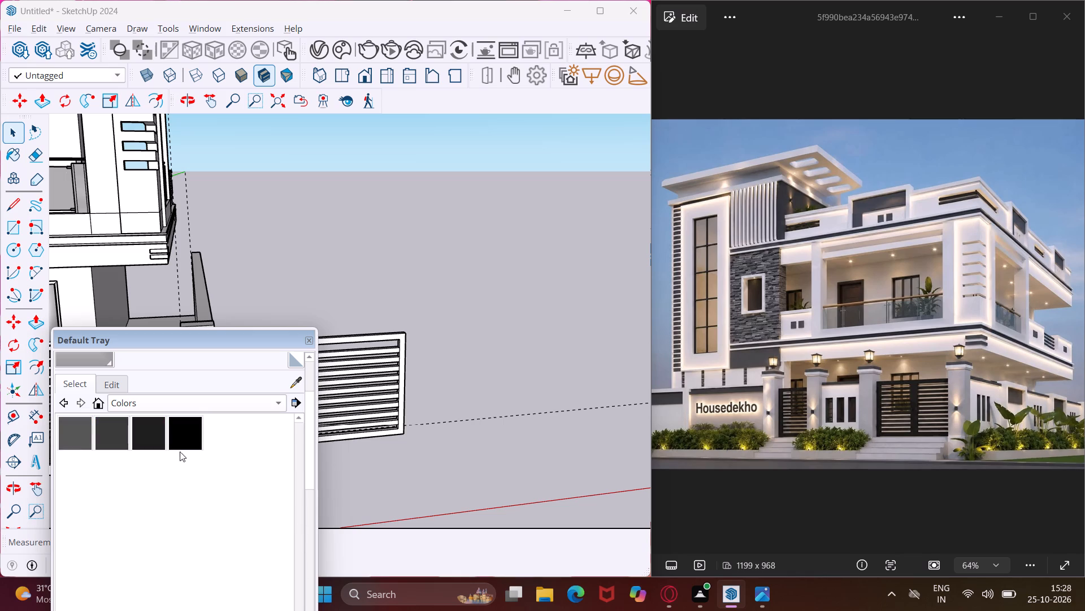
pyautogui.click(177, 438)
pyautogui.scroll(3, 383, 348)
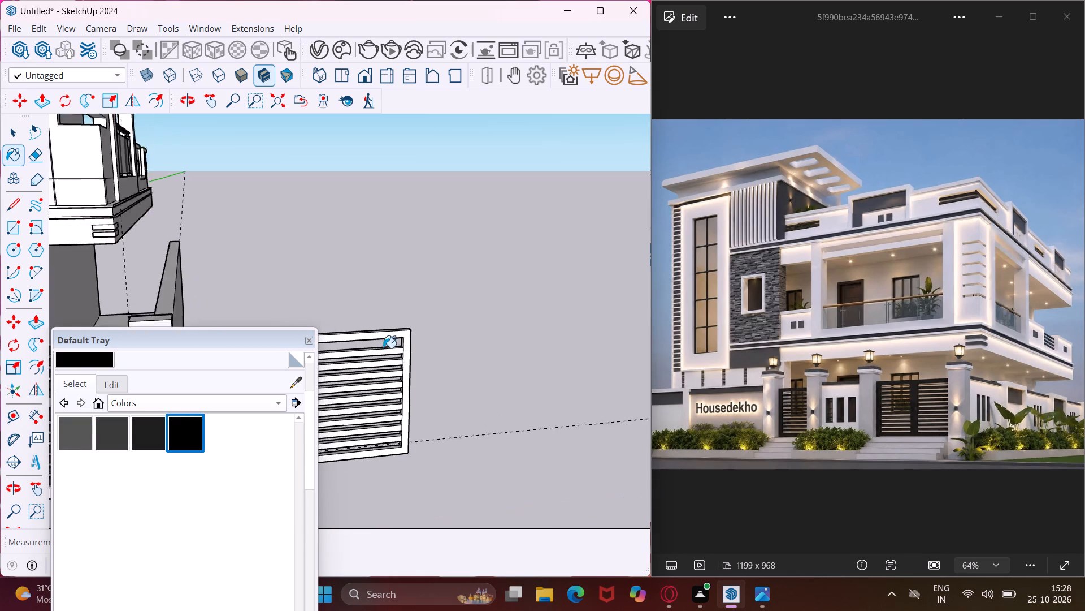
pyautogui.scroll(2, 383, 348)
pyautogui.moveTo(383, 348); pyautogui.dragTo(517, 360, button='middle')
pyautogui.scroll(4, 381, 406)
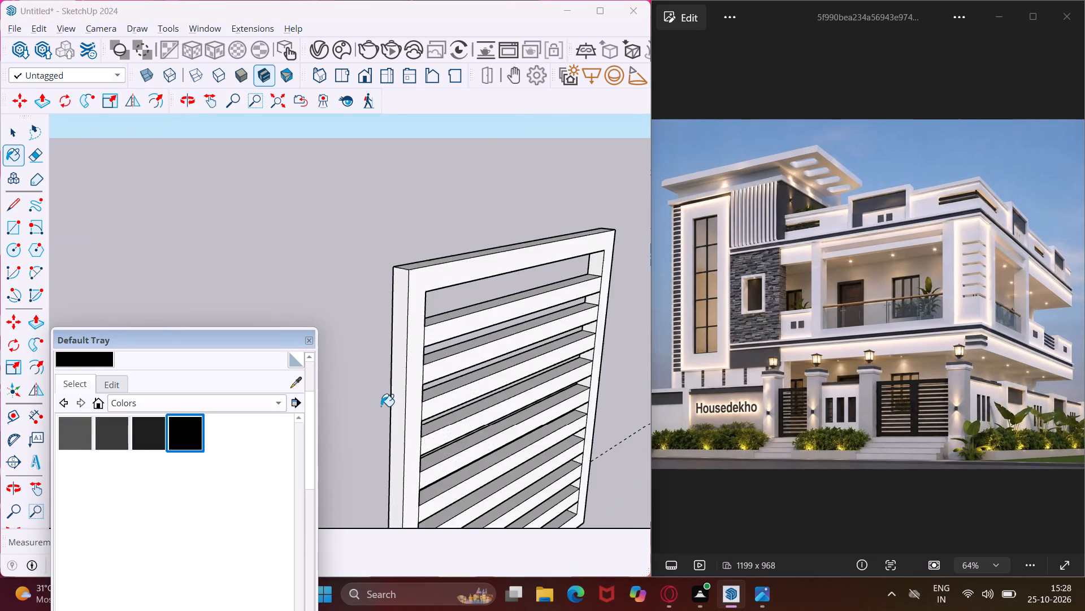
pyautogui.scroll(4, 381, 406)
pyautogui.click(424, 412)
pyautogui.click(461, 405)
# Paint the front and top faces of the upper and middle slats black.
pyautogui.scroll(-4, 443, 376)
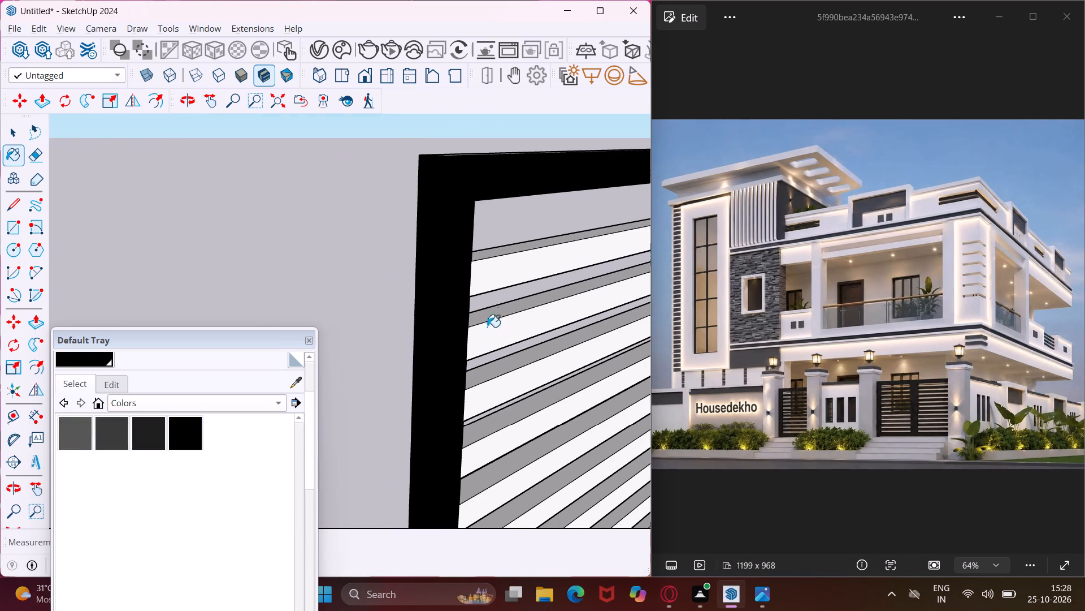
pyautogui.click(474, 282)
pyautogui.click(473, 259)
pyautogui.click(492, 332)
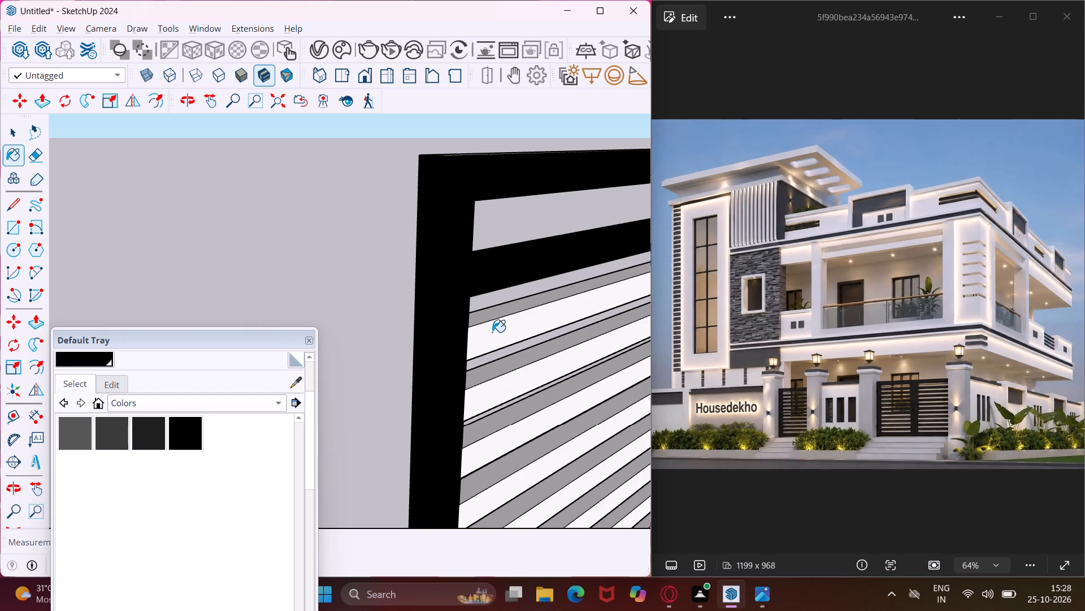
pyautogui.click(487, 318)
pyautogui.click(494, 381)
pyautogui.click(492, 371)
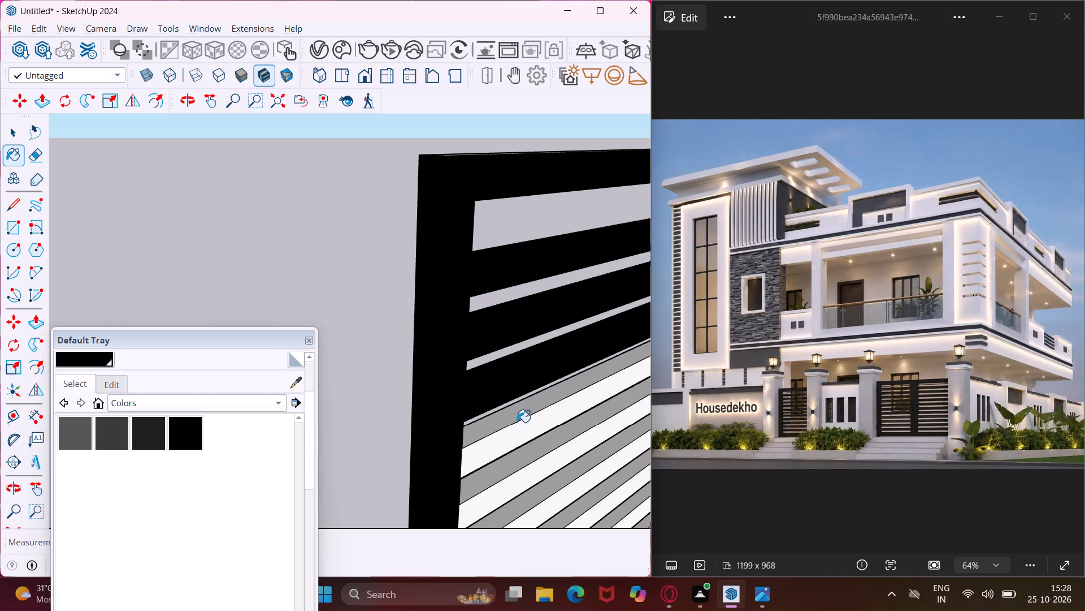
pyautogui.click(517, 418)
pyautogui.click(525, 430)
pyautogui.click(531, 464)
pyautogui.click(542, 488)
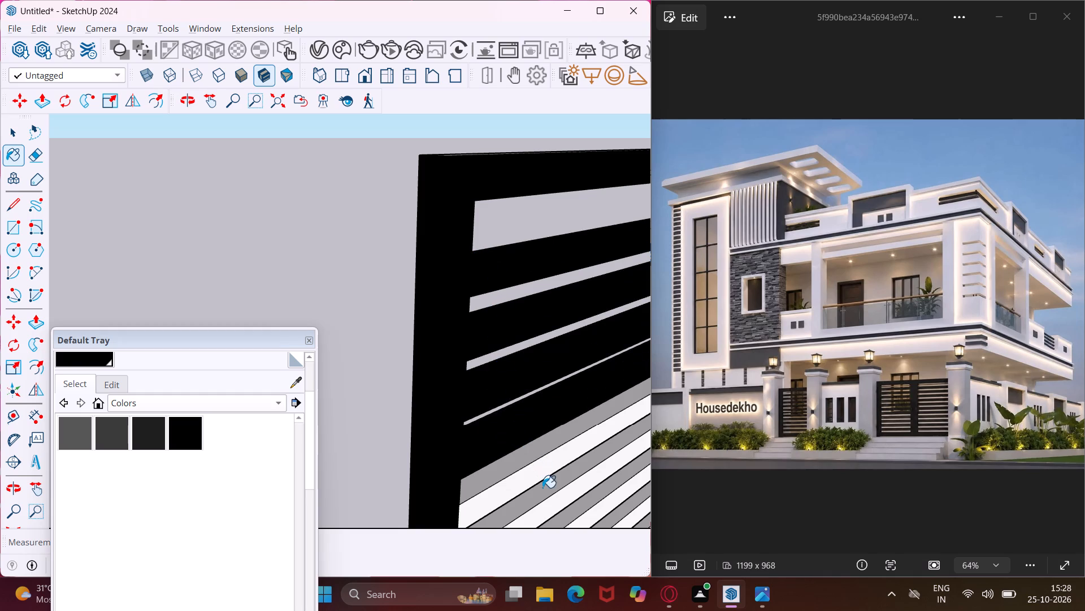
pyautogui.click(538, 463)
pyautogui.click(529, 449)
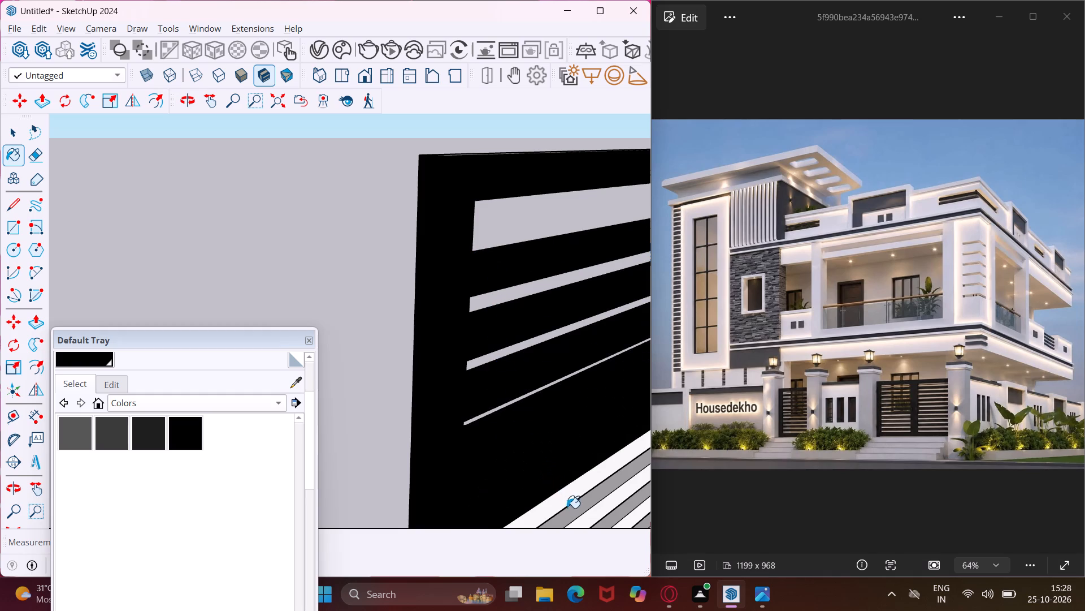
pyautogui.click(562, 502)
pyautogui.click(572, 509)
# Paint the frame's bottom inner edge and the faces of the remaining lower slats black.
pyautogui.scroll(-2, 488, 266)
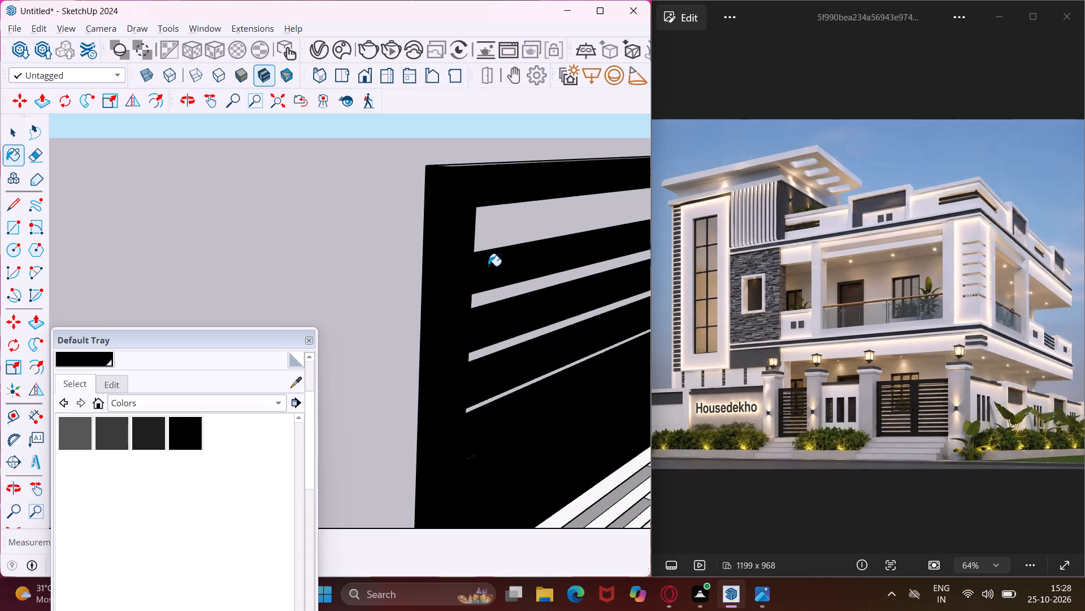
pyautogui.scroll(-3, 488, 266)
pyautogui.scroll(3, 589, 502)
pyautogui.click(589, 496)
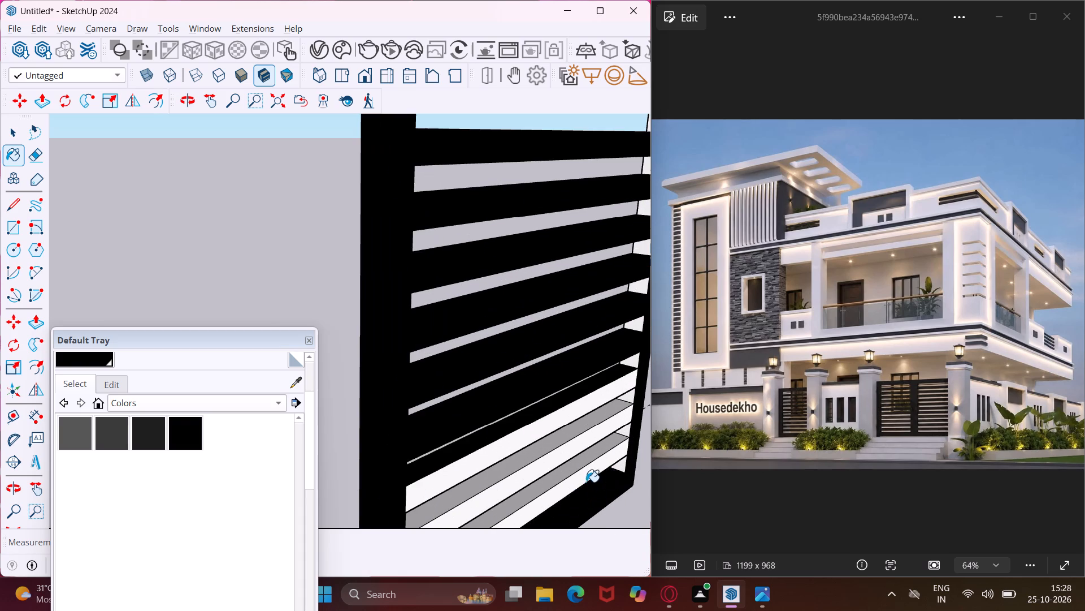
pyautogui.click(585, 481)
pyautogui.click(577, 468)
pyautogui.click(565, 449)
pyautogui.click(557, 438)
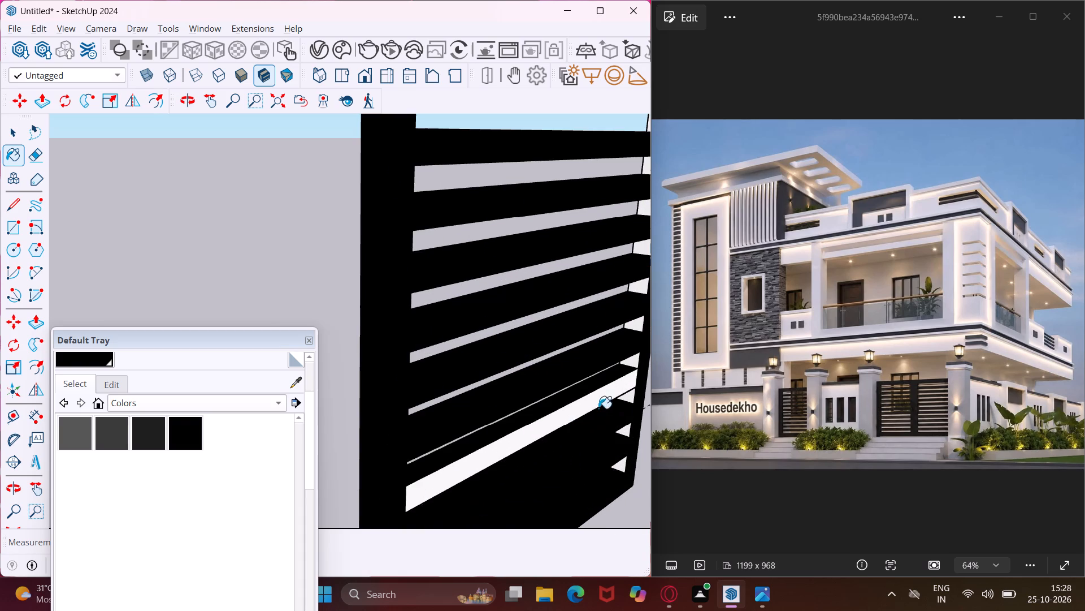
pyautogui.click(630, 382)
pyautogui.click(632, 394)
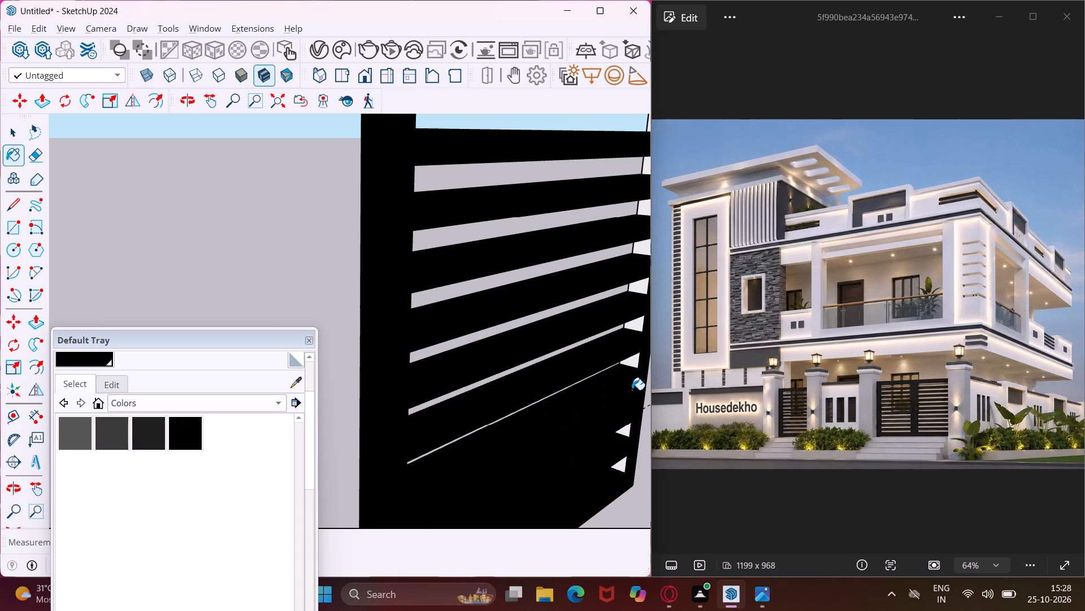
# Paint the inner end faces of the gate panel's middle gaps black along one side of the frame.
pyautogui.click(632, 367)
pyautogui.click(635, 323)
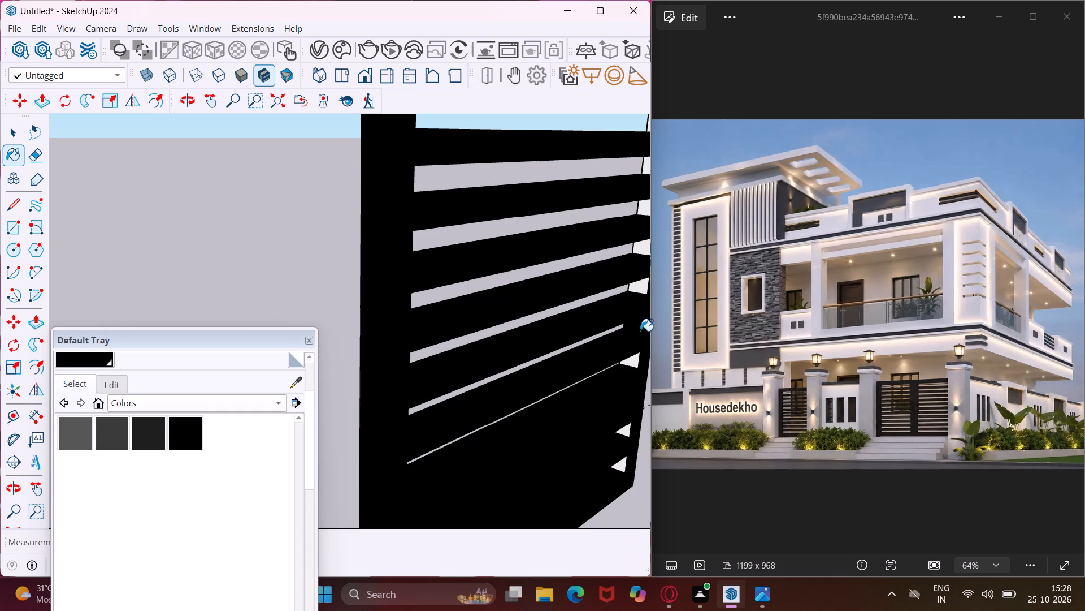
pyautogui.click(635, 364)
pyautogui.click(644, 291)
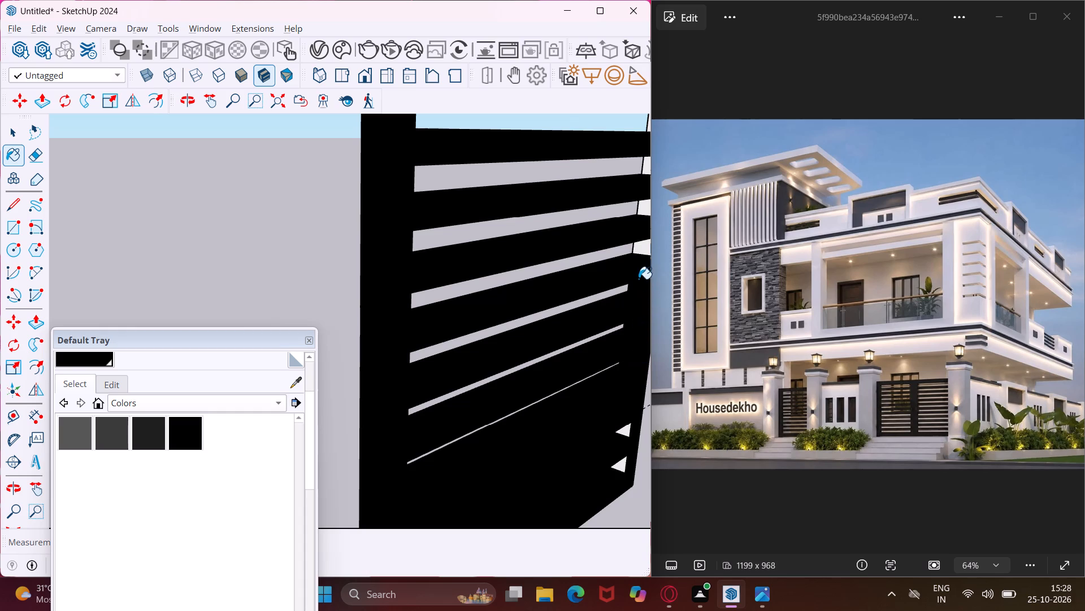
pyautogui.click(639, 249)
pyautogui.click(641, 208)
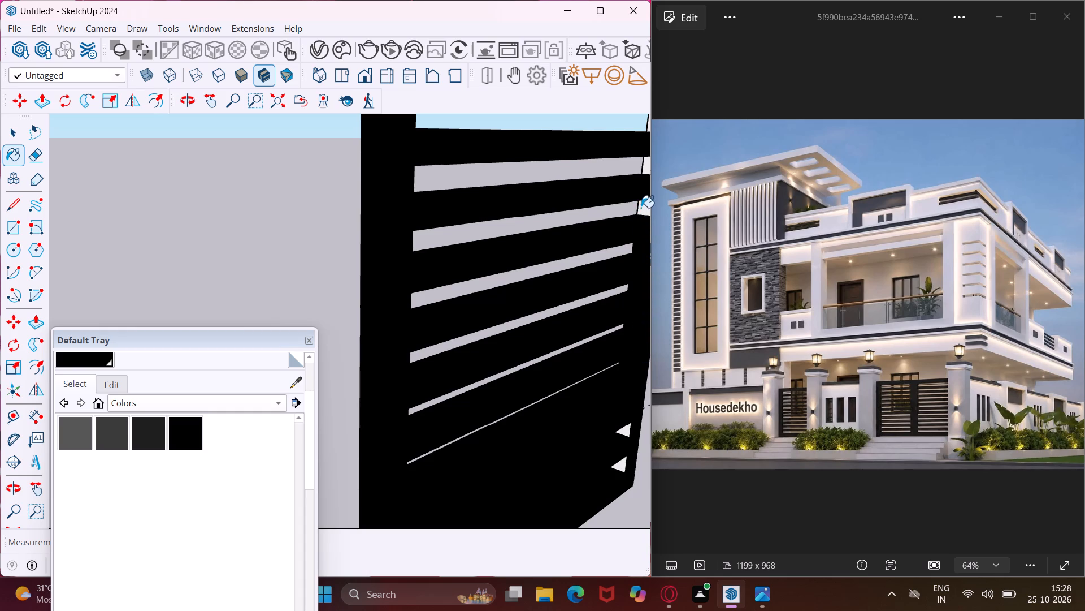
pyautogui.click(641, 169)
# Paint the frame's top face and the inner end faces of the uppermost gaps black.
pyautogui.moveTo(561, 231); pyautogui.dragTo(429, 301, button='middle')
pyautogui.scroll(-9, 429, 301)
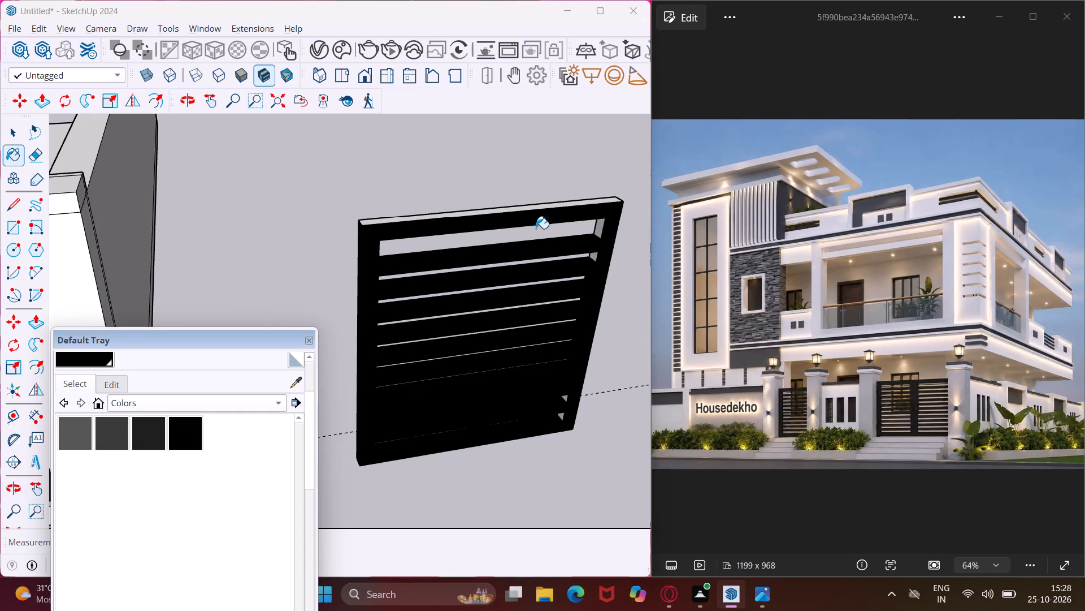
pyautogui.scroll(7, 593, 202)
pyautogui.click(611, 201)
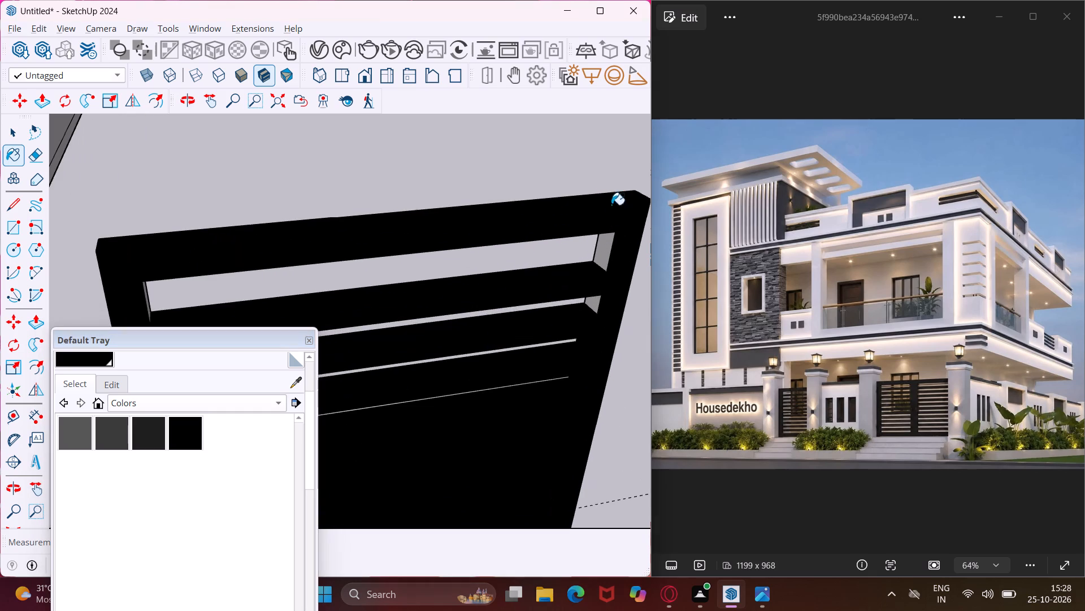
pyautogui.click(606, 257)
pyautogui.click(593, 307)
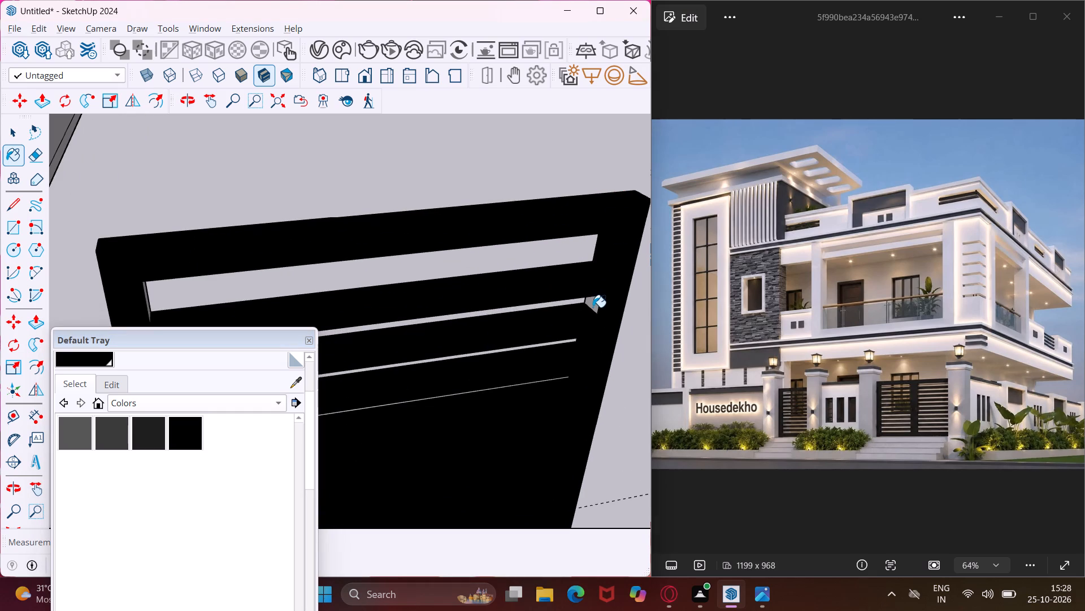
# Paint the gate panel's unpainted outer side edge and its whole back face black.
pyautogui.moveTo(593, 307); pyautogui.dragTo(1084, 217, button='middle')
pyautogui.scroll(-5, 637, 241)
pyautogui.moveTo(534, 335); pyautogui.dragTo(505, 436, button='middle')
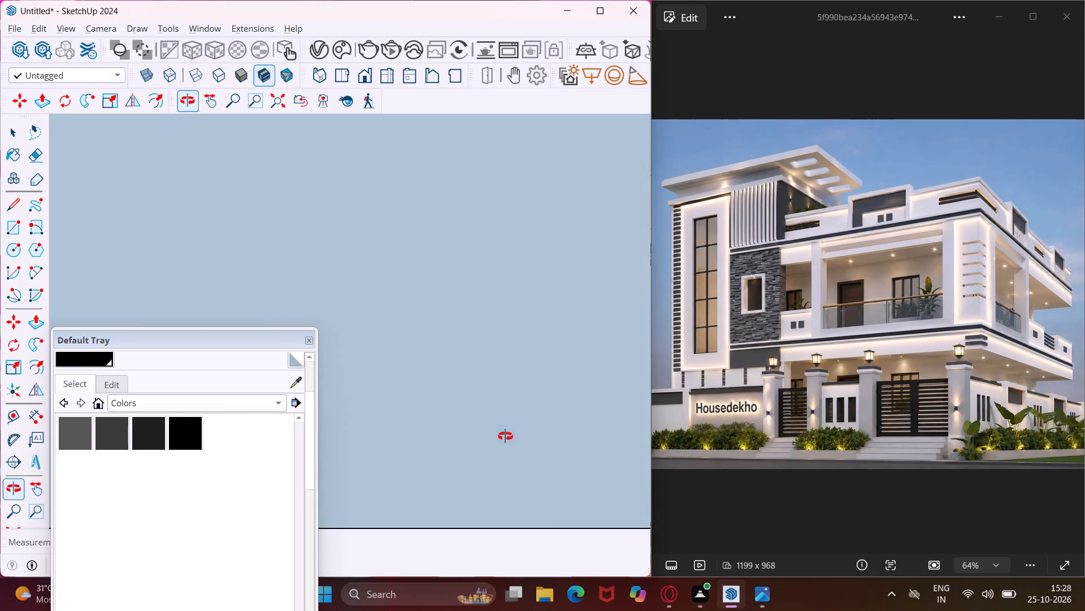
pyautogui.moveTo(505, 436); pyautogui.dragTo(466, 514, button='middle')
pyautogui.scroll(-20, 415, 417)
pyautogui.scroll(-7, 415, 417)
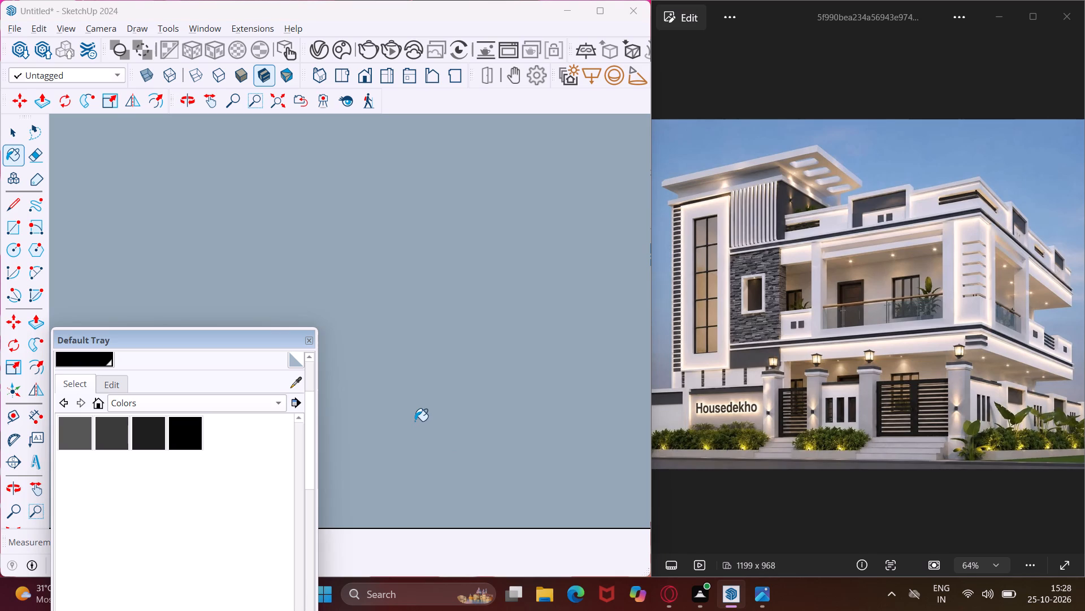
pyautogui.scroll(-20, 408, 427)
pyautogui.scroll(-19, 408, 427)
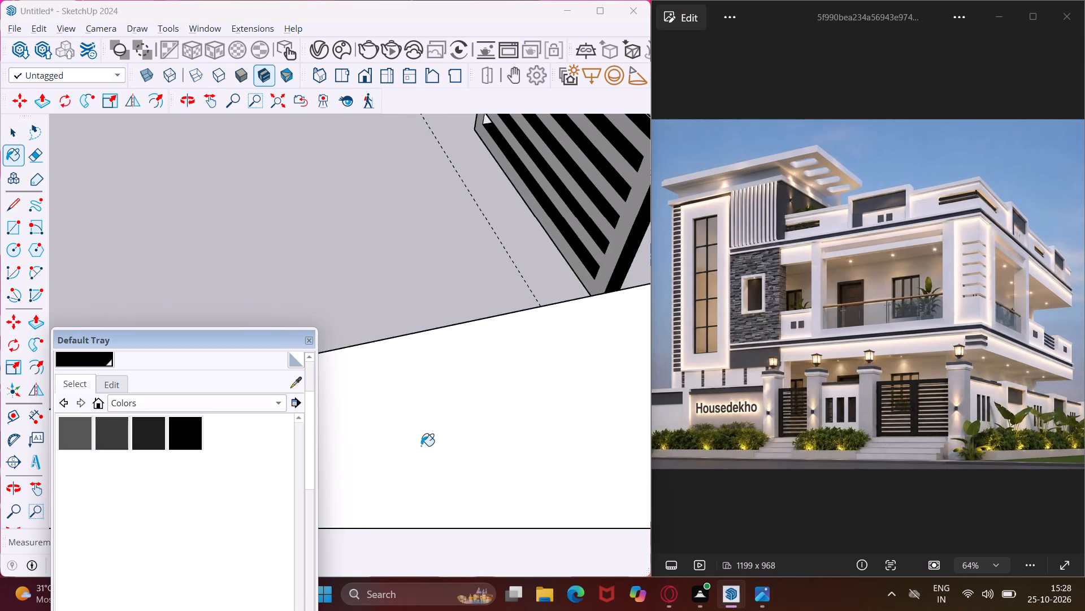
pyautogui.scroll(-14, 421, 446)
pyautogui.scroll(-7, 420, 451)
pyautogui.moveTo(418, 421); pyautogui.dragTo(676, 439, button='middle')
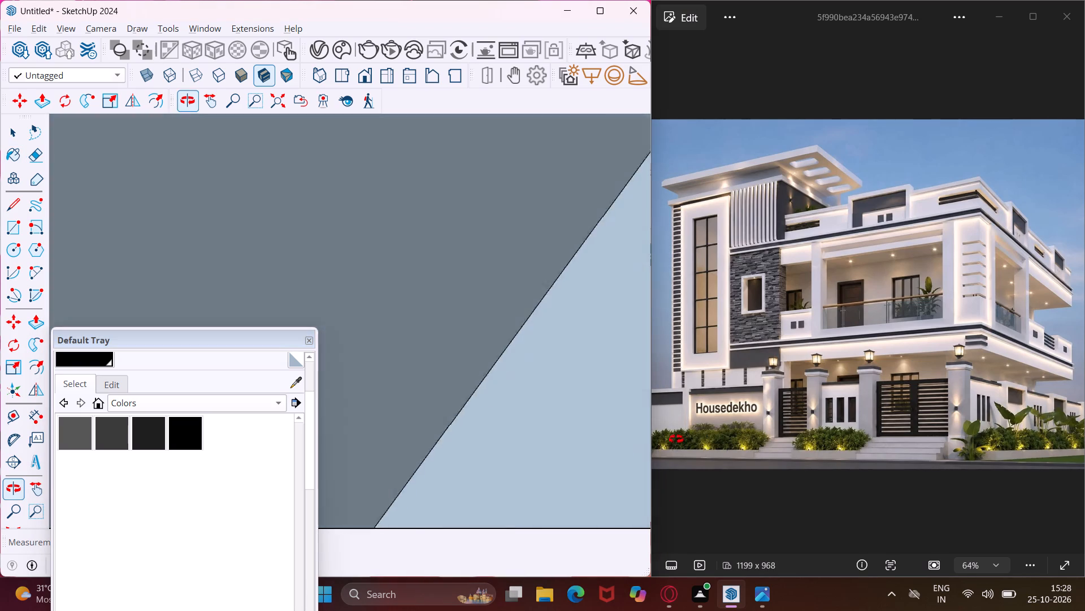
pyautogui.moveTo(676, 439); pyautogui.dragTo(1025, 307, button='middle')
pyautogui.scroll(-7, 628, 381)
pyautogui.scroll(-13, 529, 406)
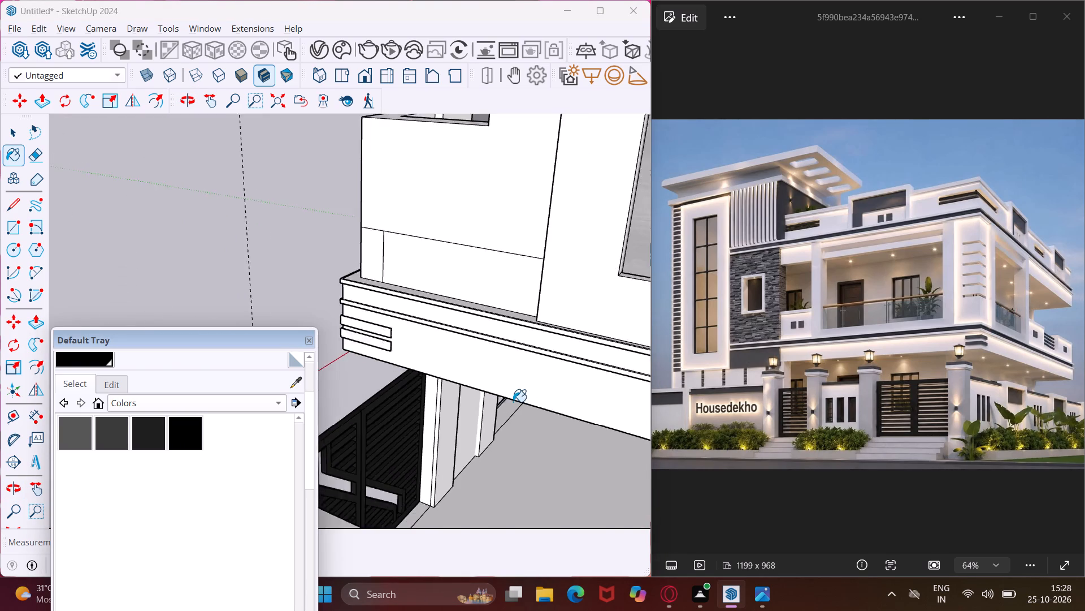
pyautogui.scroll(-20, 513, 402)
pyautogui.scroll(7, 427, 487)
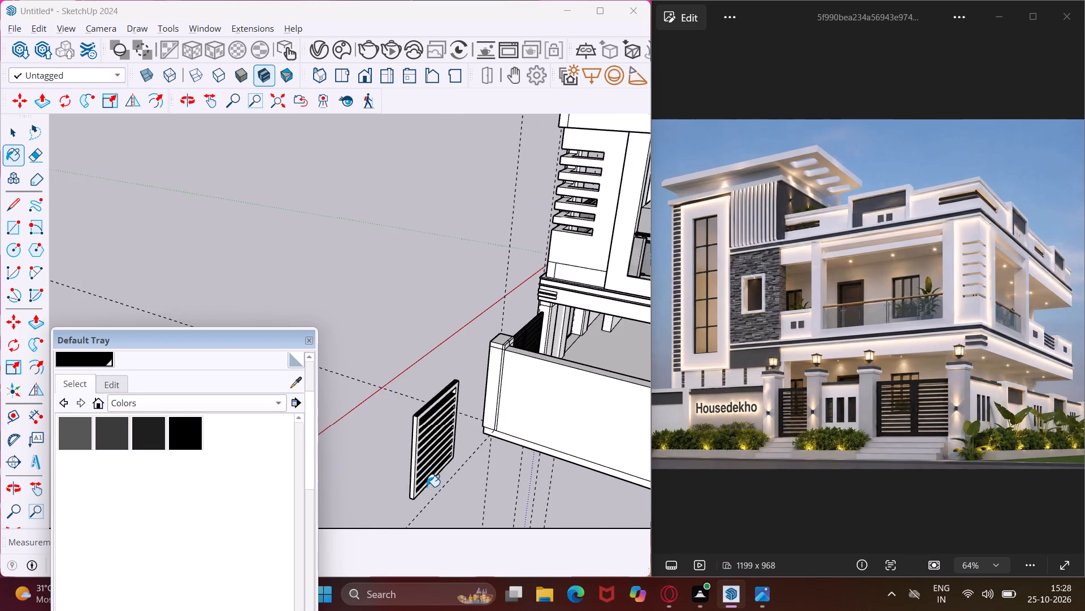
pyautogui.scroll(12, 427, 487)
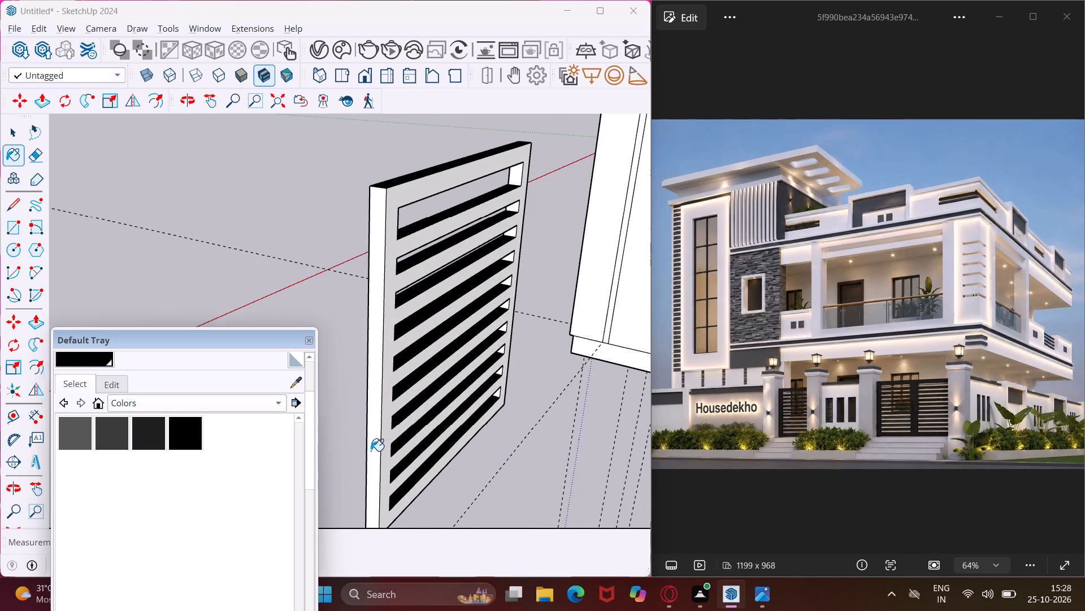
pyautogui.click(371, 451)
pyautogui.click(388, 449)
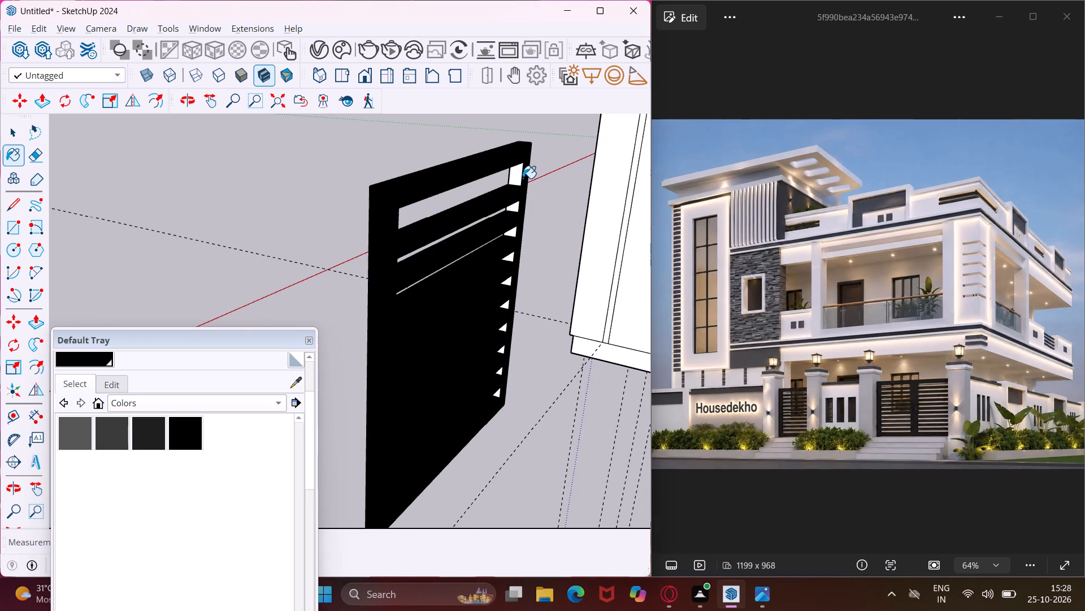
# From the back of the gate panel, paint the upper gaps' inner end faces and slat undersides black.
pyautogui.scroll(4, 520, 177)
pyautogui.click(520, 177)
pyautogui.click(519, 222)
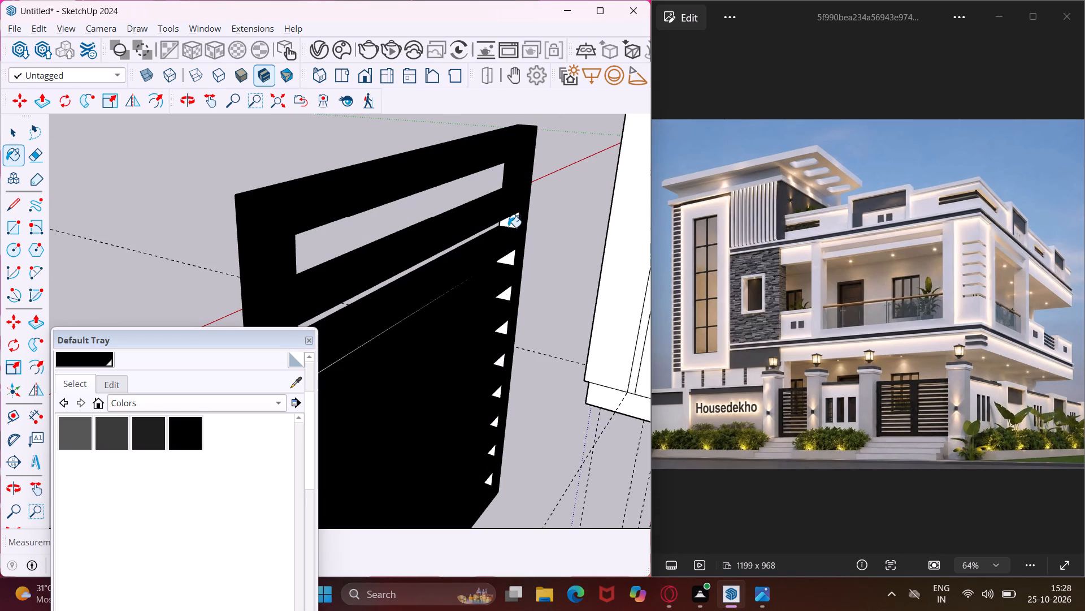
pyautogui.click(508, 227)
pyautogui.moveTo(507, 258); pyautogui.dragTo(527, 139, button='middle')
pyautogui.scroll(1, 526, 140)
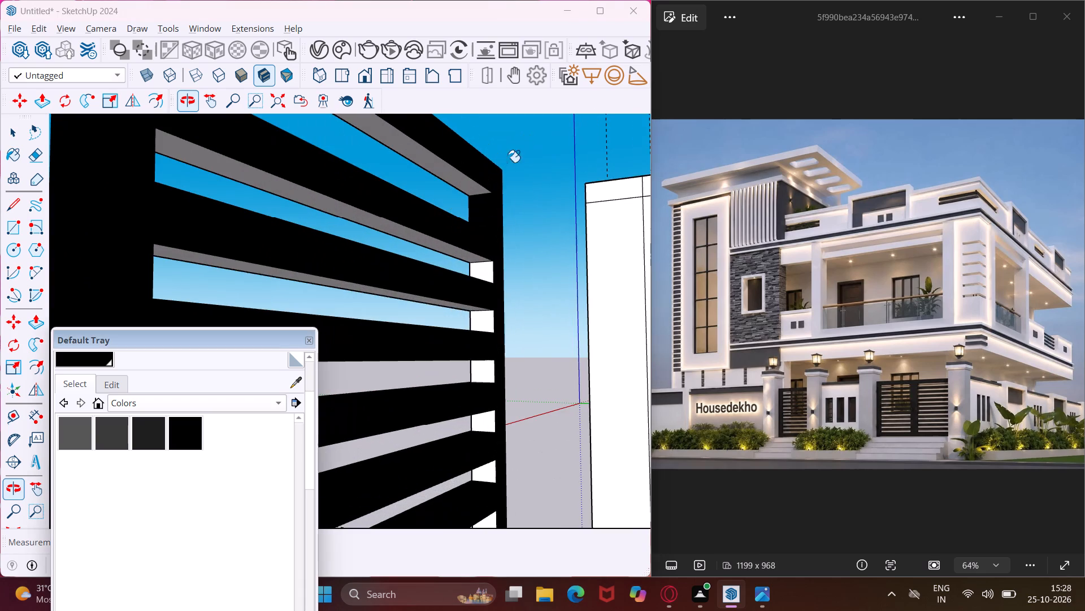
pyautogui.click(471, 185)
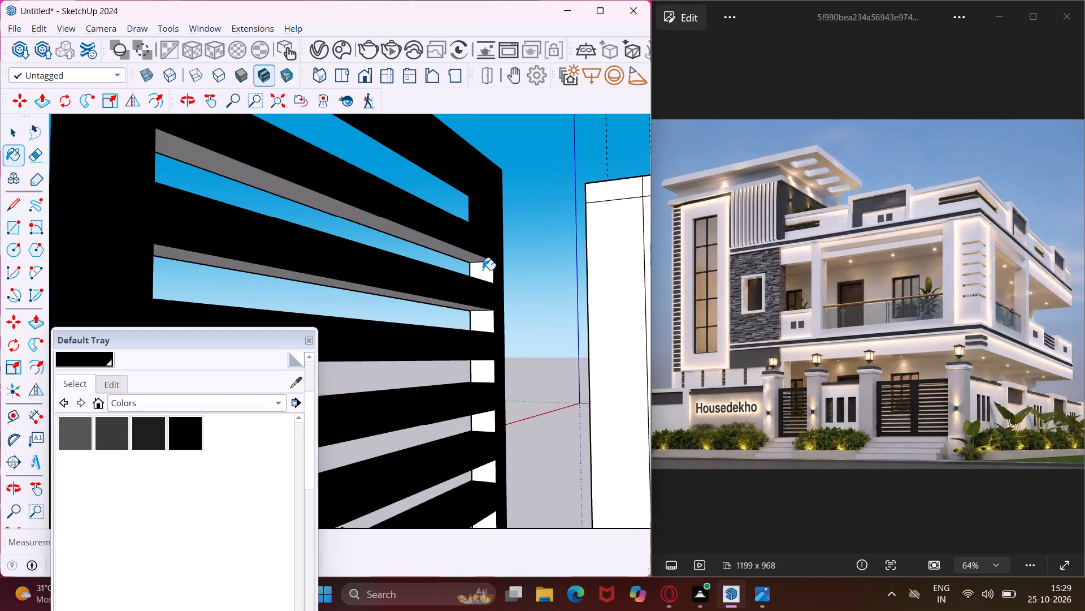
pyautogui.click(483, 270)
pyautogui.click(473, 261)
pyautogui.click(481, 312)
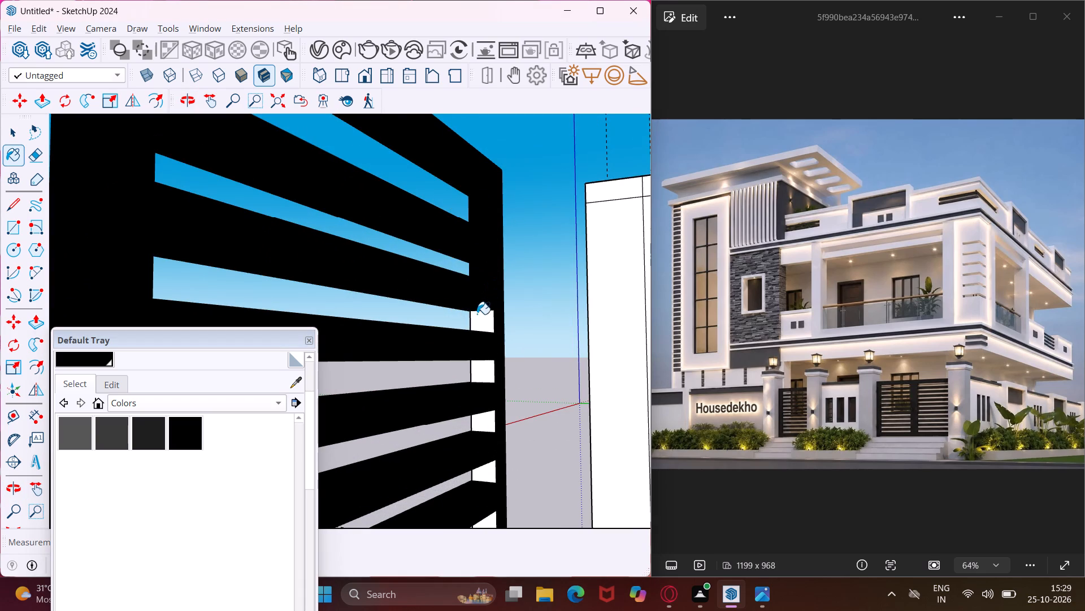
pyautogui.click(483, 324)
pyautogui.click(492, 364)
# Paint the slat undersides and inner end faces of the gate panel's middle gaps black from the back.
pyautogui.moveTo(489, 360); pyautogui.dragTo(496, 308, button='middle')
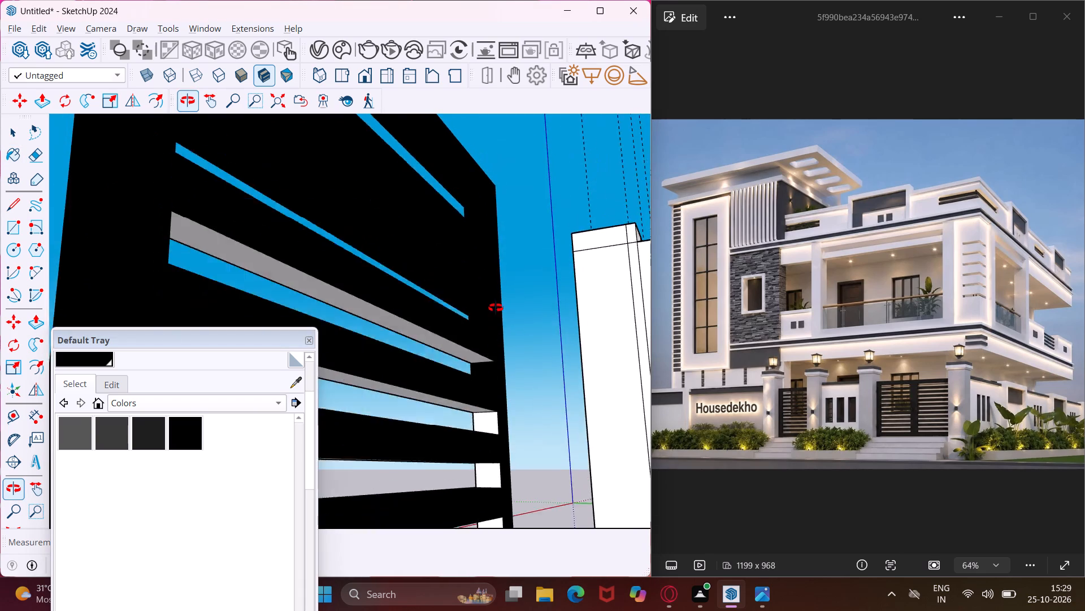
pyautogui.moveTo(496, 308); pyautogui.dragTo(499, 285, button='middle')
pyautogui.click(471, 353)
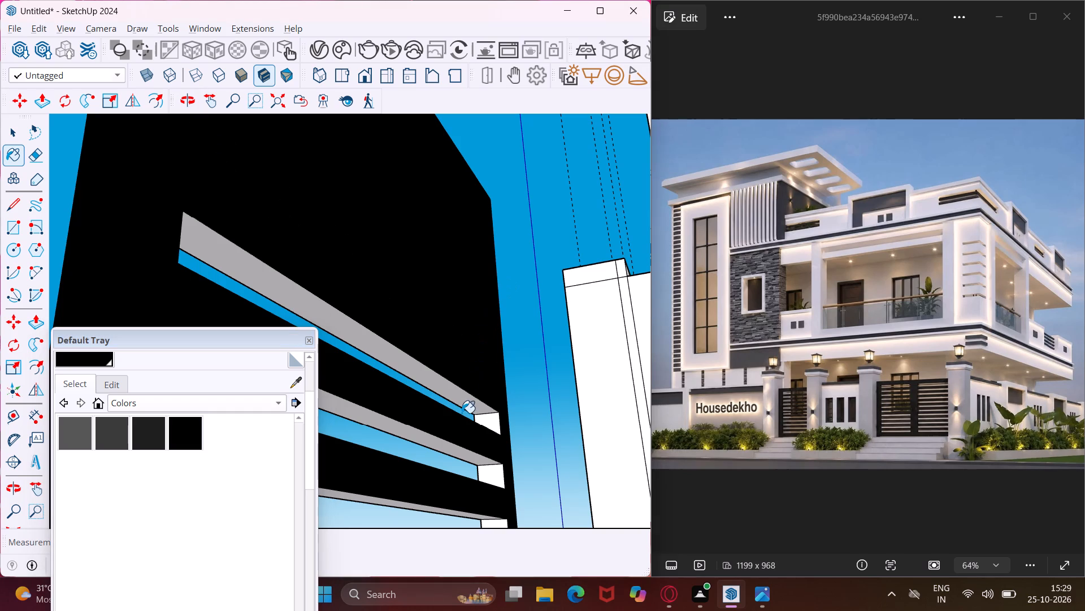
pyautogui.click(462, 398)
pyautogui.click(486, 416)
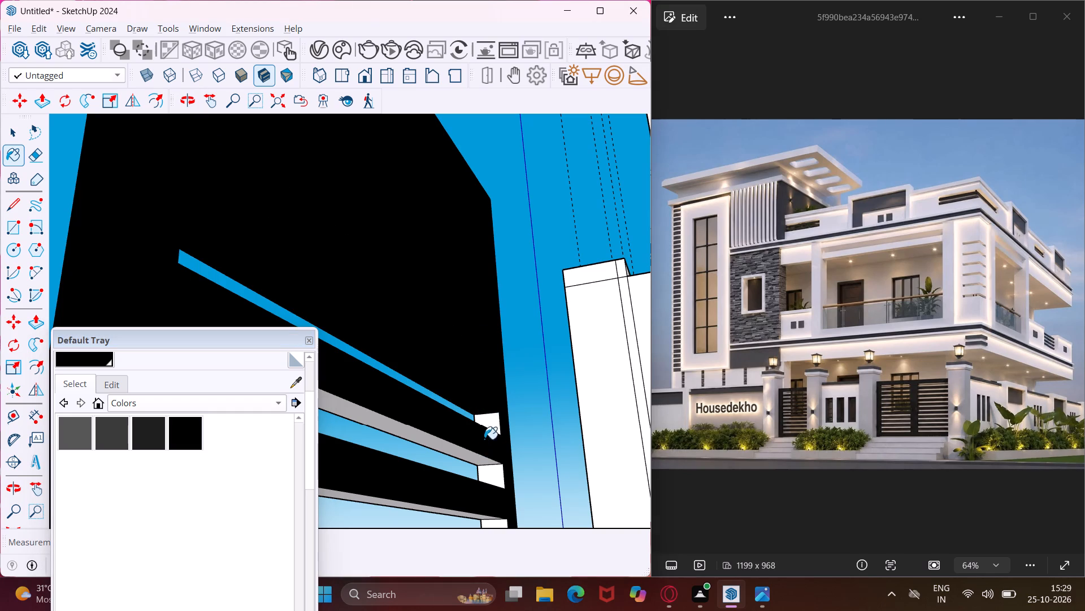
pyautogui.click(472, 457)
pyautogui.click(489, 473)
pyautogui.click(493, 420)
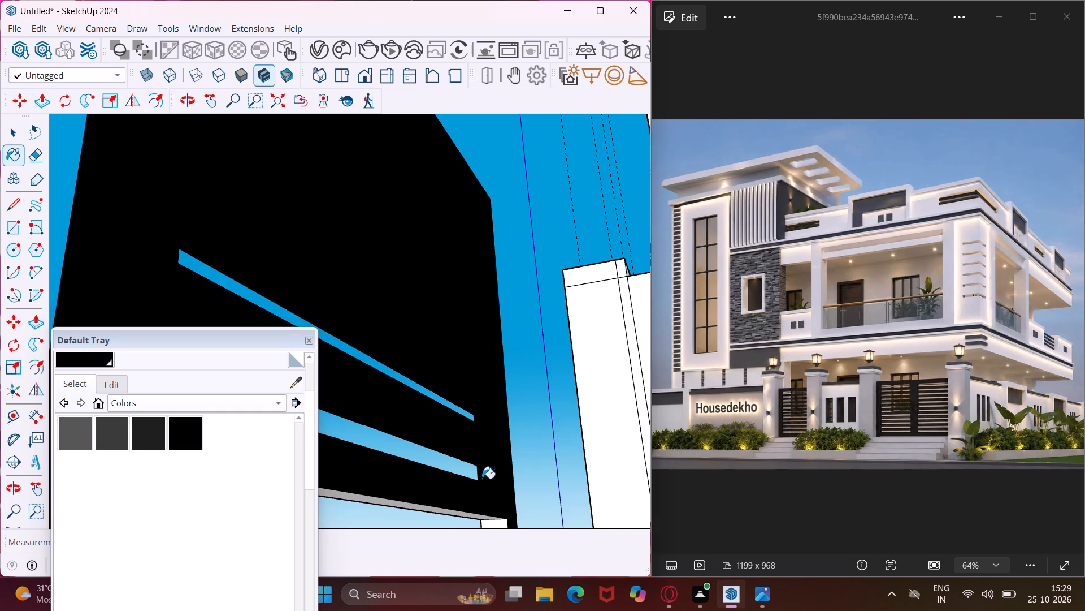
pyautogui.click(469, 522)
pyautogui.click(484, 519)
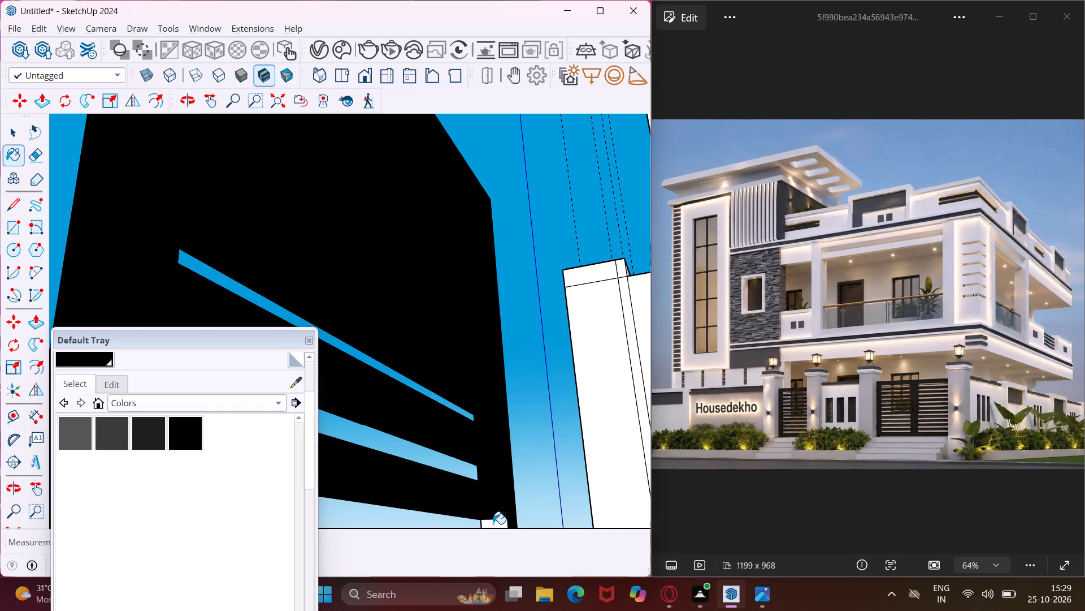
pyautogui.click(493, 524)
# Paint the slat undersides and inner end faces of the three lowest gaps black from the back.
pyautogui.scroll(-14, 484, 460)
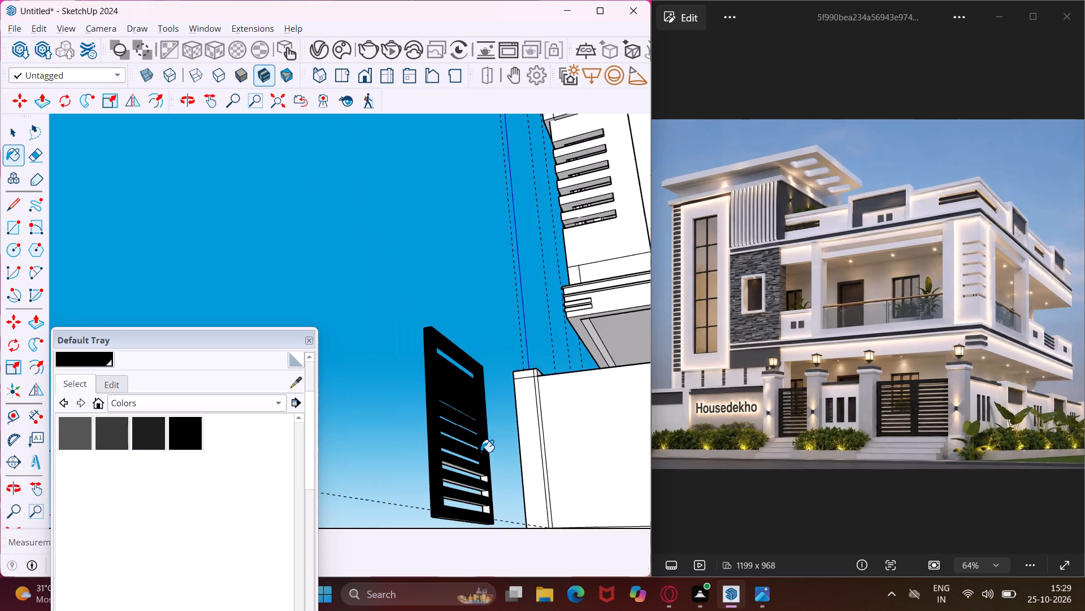
pyautogui.scroll(-3, 481, 452)
pyautogui.scroll(16, 476, 501)
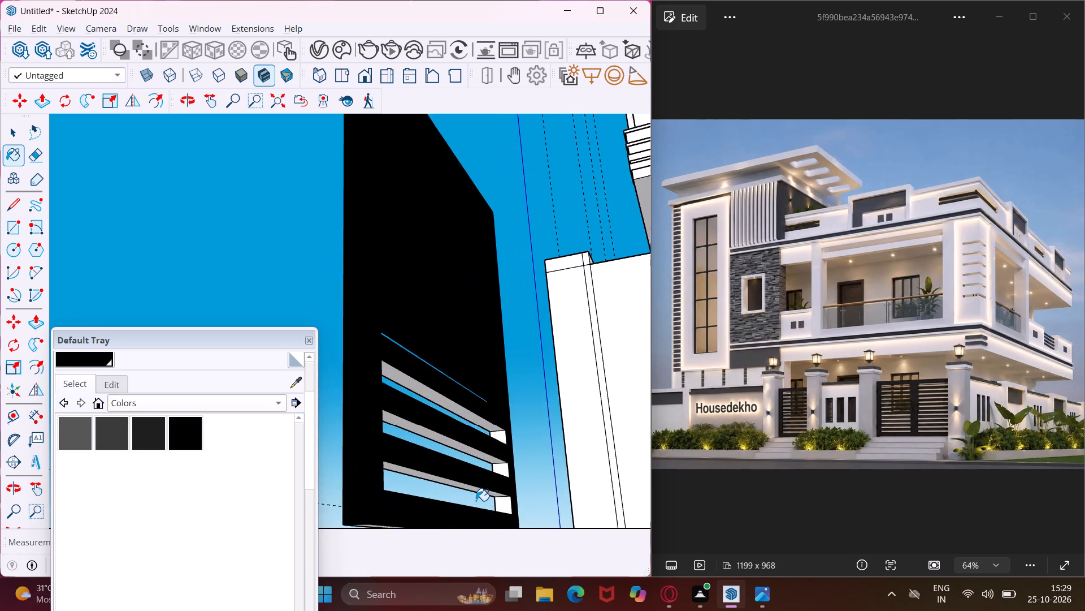
pyautogui.scroll(6, 476, 501)
pyautogui.click(514, 510)
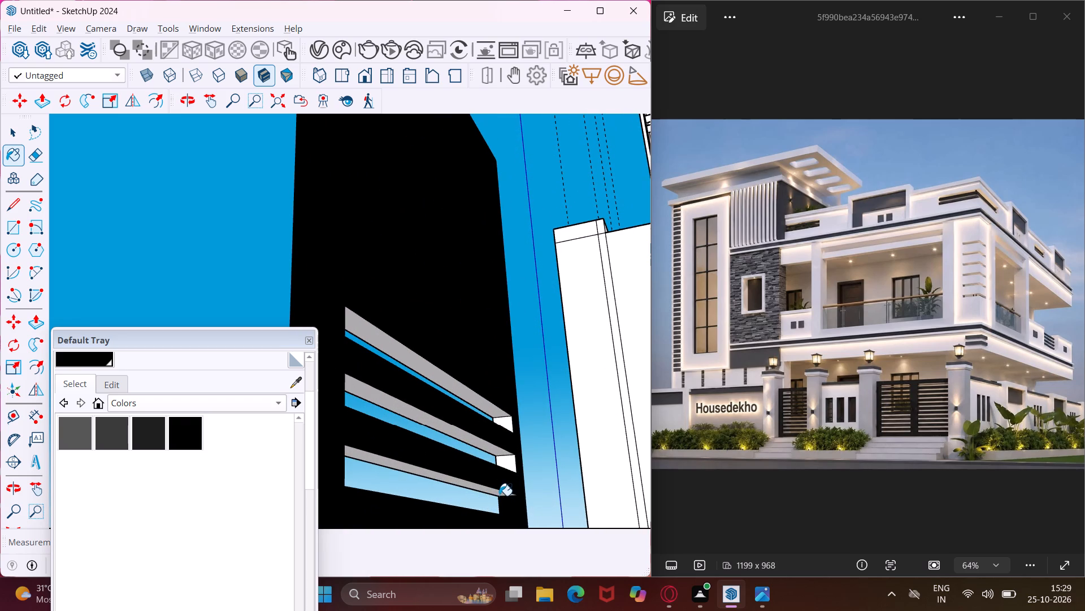
pyautogui.click(499, 496)
pyautogui.click(509, 463)
pyautogui.click(502, 450)
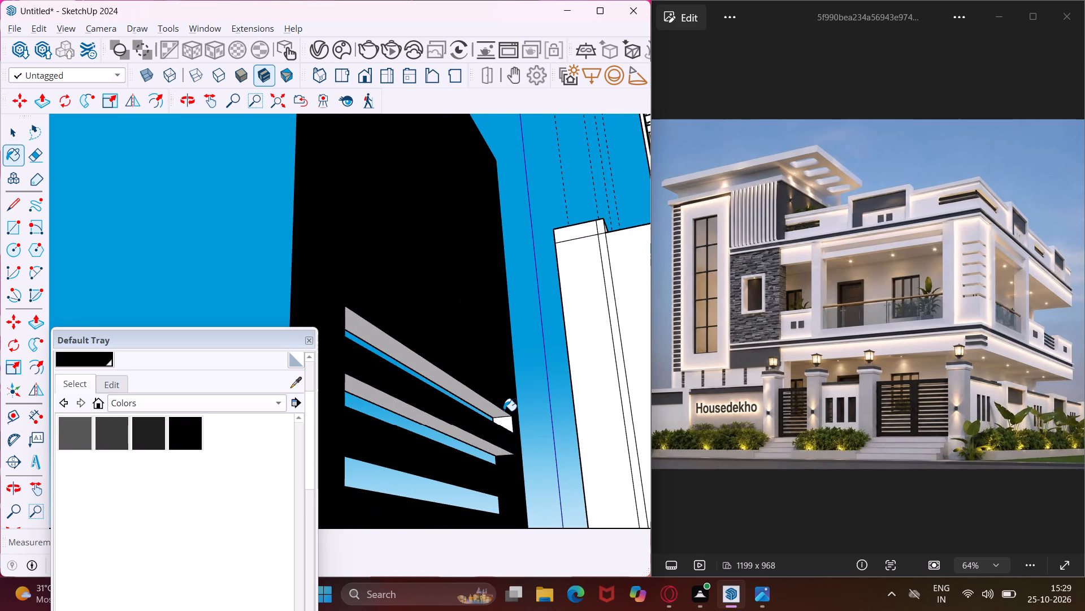
pyautogui.click(504, 411)
pyautogui.scroll(4, 494, 423)
pyautogui.click(493, 409)
pyautogui.click(502, 420)
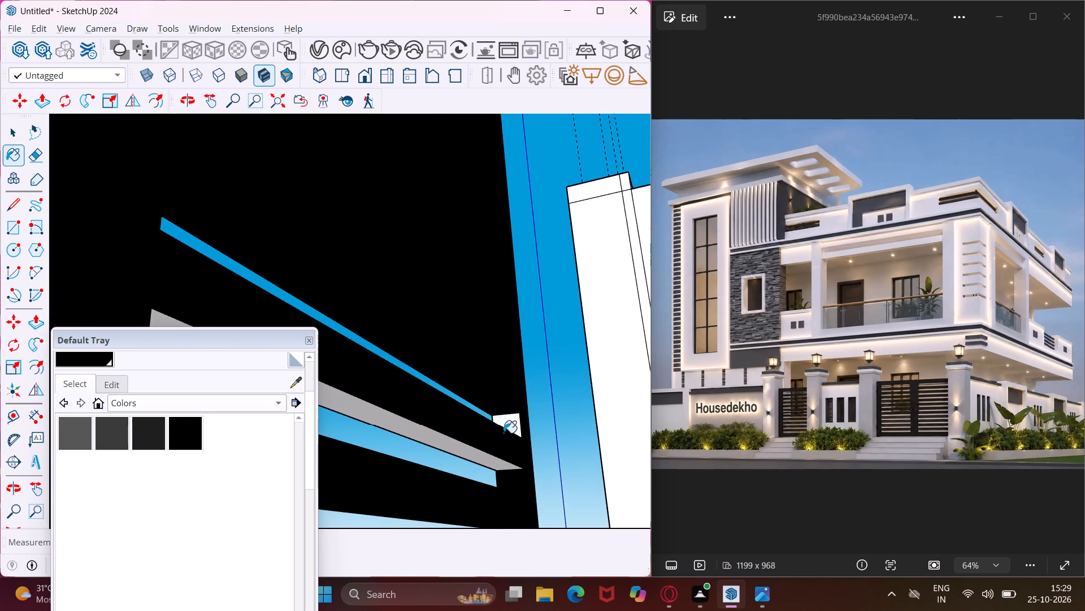
pyautogui.click(490, 467)
# Paint the last unpainted inner end faces of the two lowest gaps black from the gate panel's front.
pyautogui.moveTo(490, 467); pyautogui.dragTo(679, 486, button='middle')
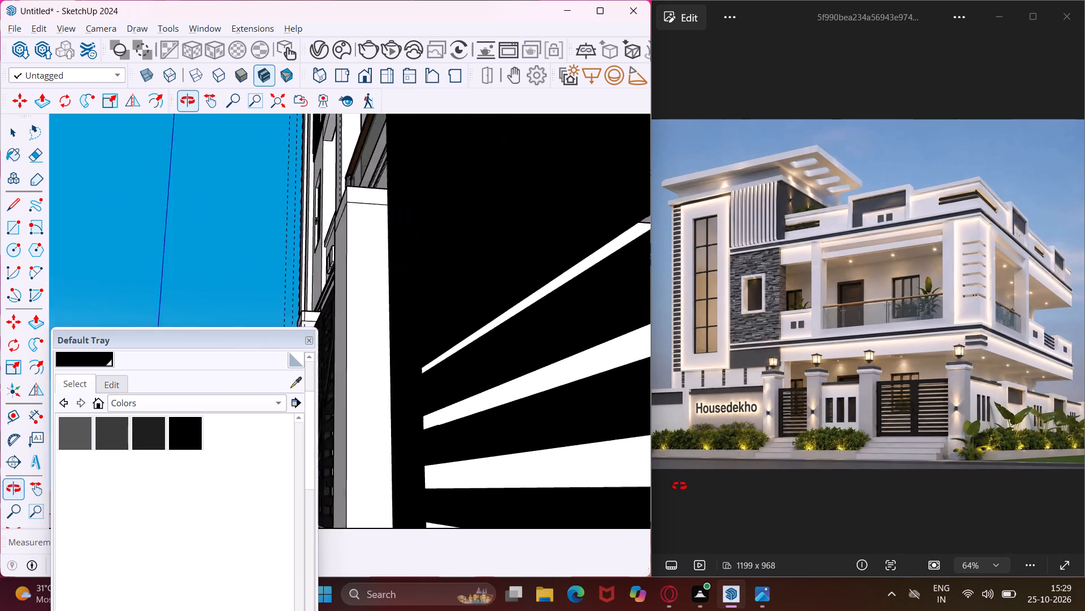
pyautogui.moveTo(679, 486); pyautogui.dragTo(715, 474, button='middle')
pyautogui.scroll(-12, 450, 406)
pyautogui.moveTo(435, 416); pyautogui.dragTo(631, 610, button='middle')
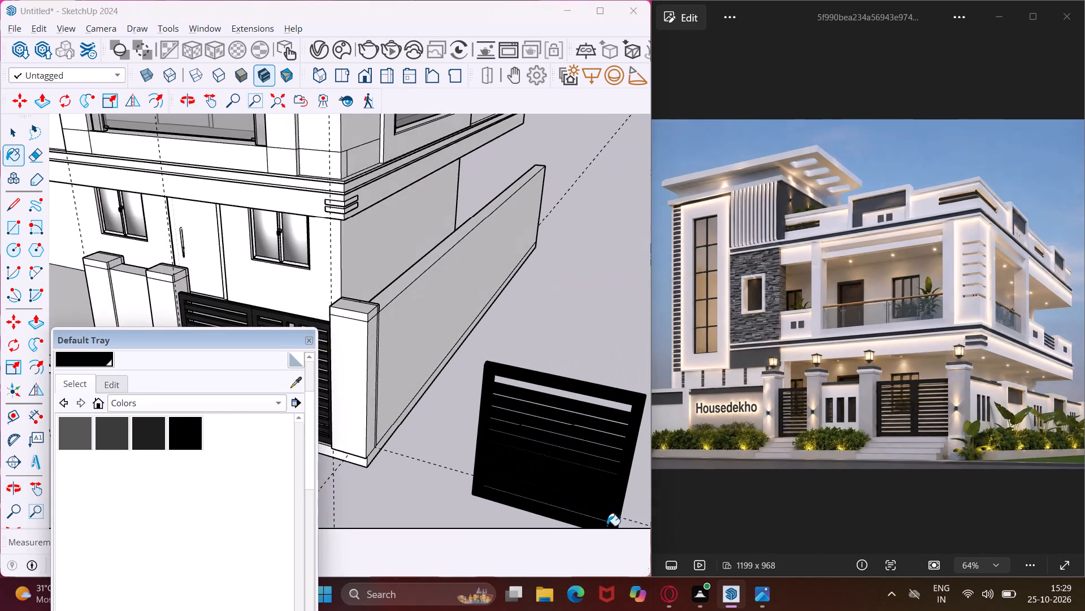
pyautogui.scroll(6, 595, 492)
pyautogui.moveTo(610, 492); pyautogui.dragTo(813, 458, button='middle')
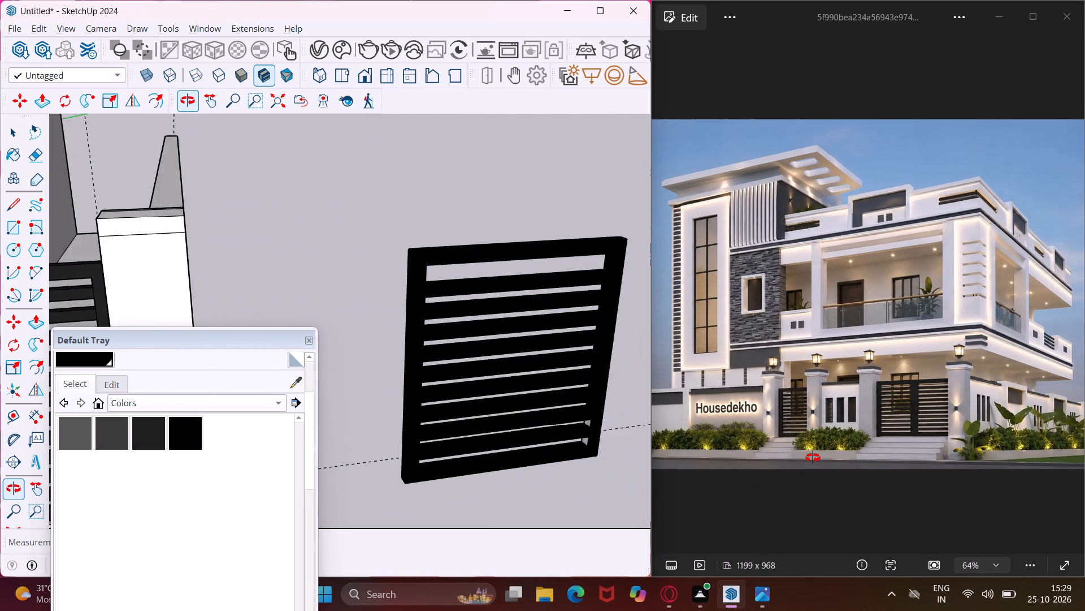
pyautogui.moveTo(813, 458); pyautogui.dragTo(874, 419, button='middle')
pyautogui.scroll(4, 525, 436)
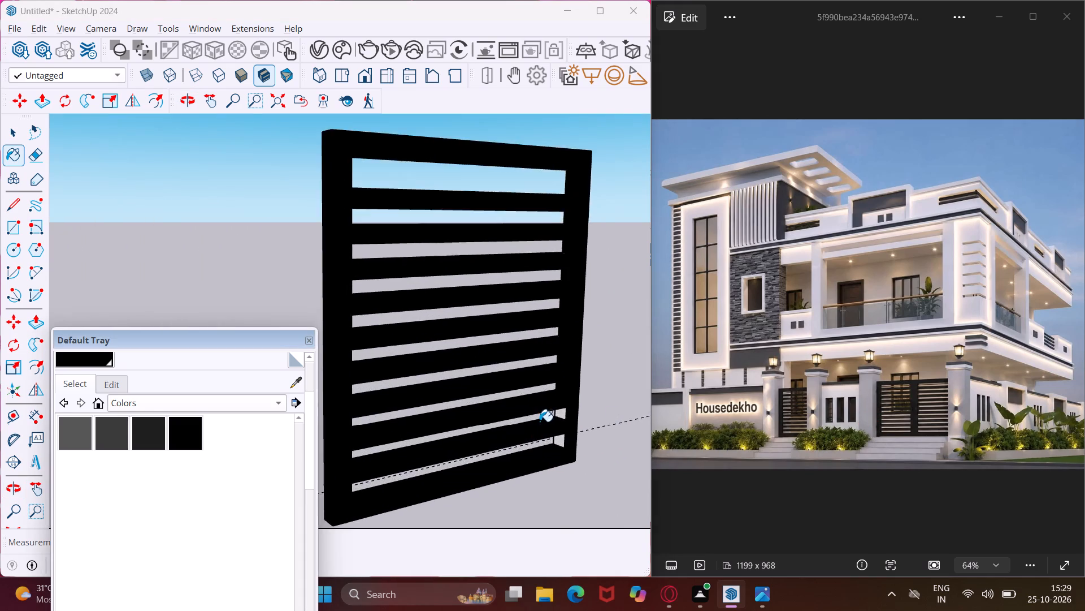
pyautogui.scroll(8, 540, 421)
pyautogui.click(583, 406)
pyautogui.click(580, 477)
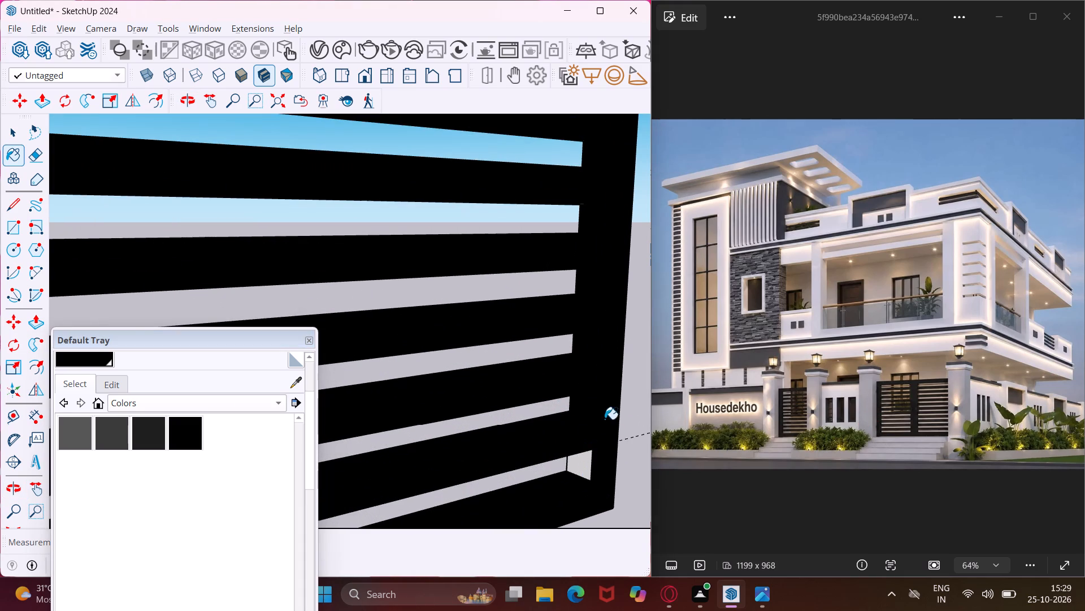
pyautogui.click(580, 471)
pyautogui.scroll(-11, 575, 417)
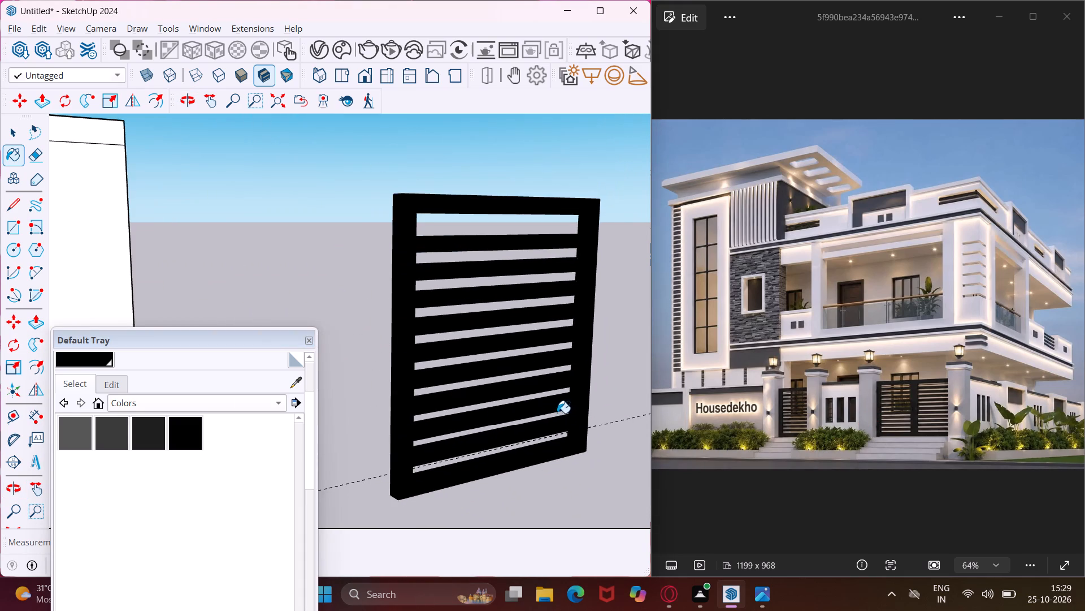
# Delete all the guides in the model.
pyautogui.moveTo(491, 388); pyautogui.dragTo(992, 409, button='middle')
pyautogui.moveTo(571, 204); pyautogui.dragTo(752, 304, button='middle')
pyautogui.scroll(-11, 463, 263)
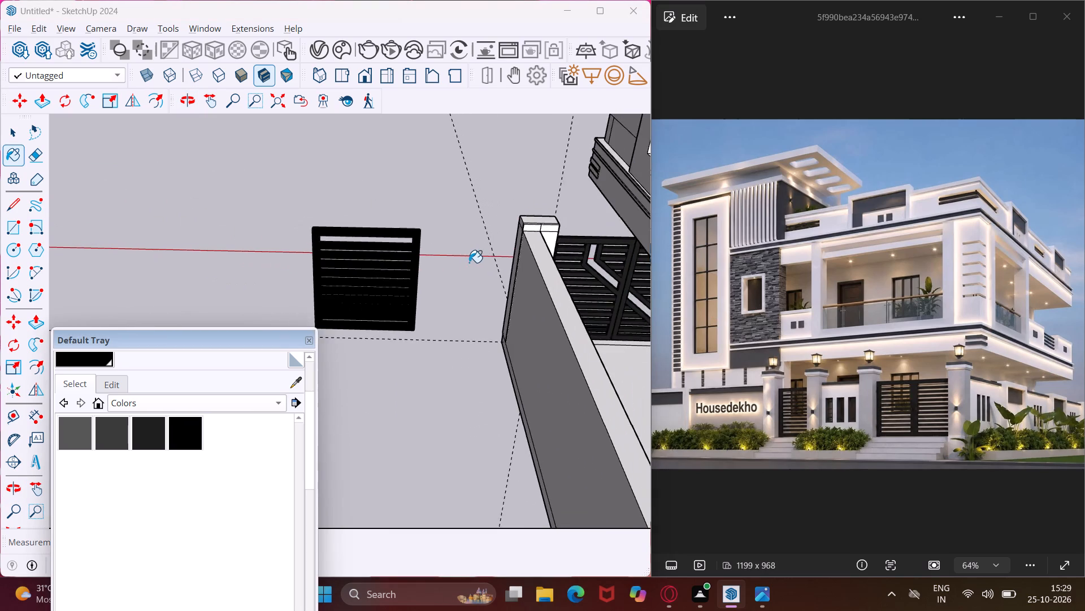
pyautogui.scroll(-6, 469, 263)
pyautogui.press('Escape')
pyautogui.press('space')
pyautogui.moveTo(402, 286); pyautogui.dragTo(414, 269, button='middle')
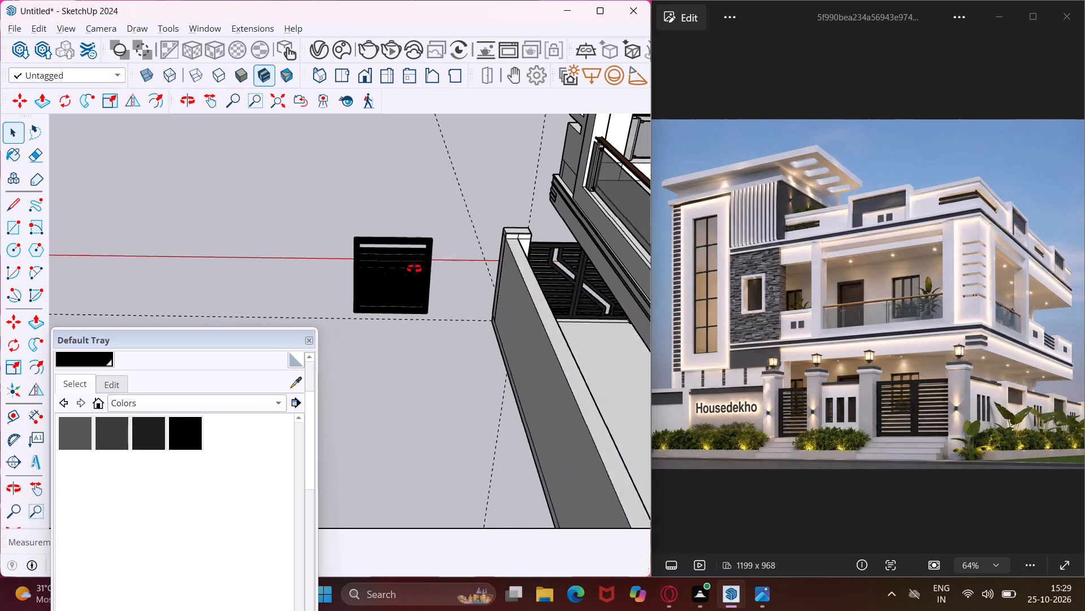
pyautogui.moveTo(414, 269); pyautogui.dragTo(441, 239, button='middle')
pyautogui.moveTo(351, 339); pyautogui.dragTo(1057, 222, button='middle')
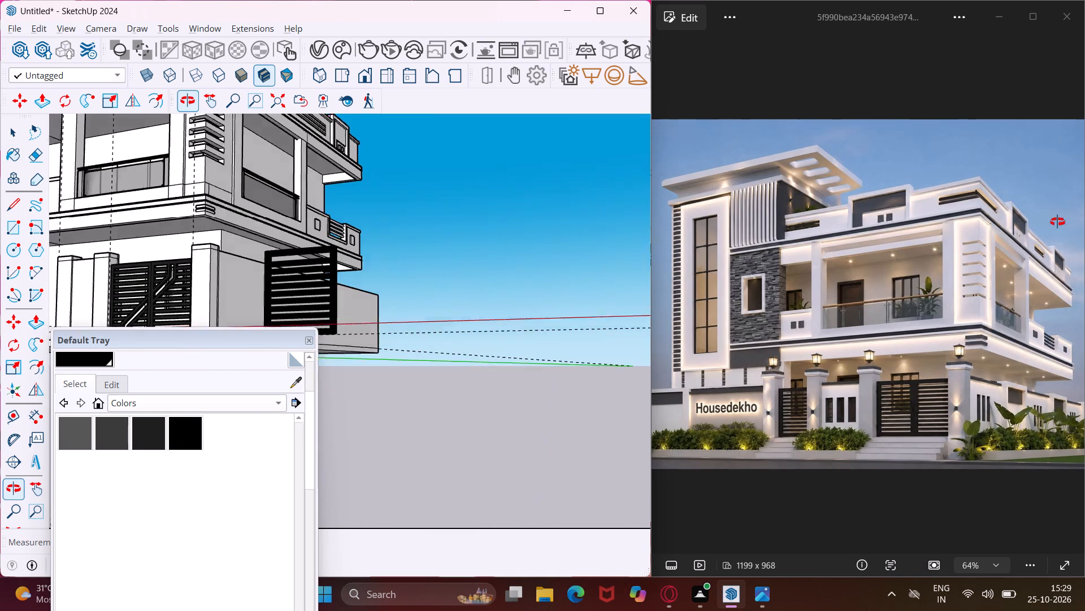
pyautogui.moveTo(1057, 222); pyautogui.dragTo(1058, 221, button='middle')
pyautogui.moveTo(390, 310); pyautogui.dragTo(579, 381, button='middle')
pyautogui.scroll(-4, 572, 378)
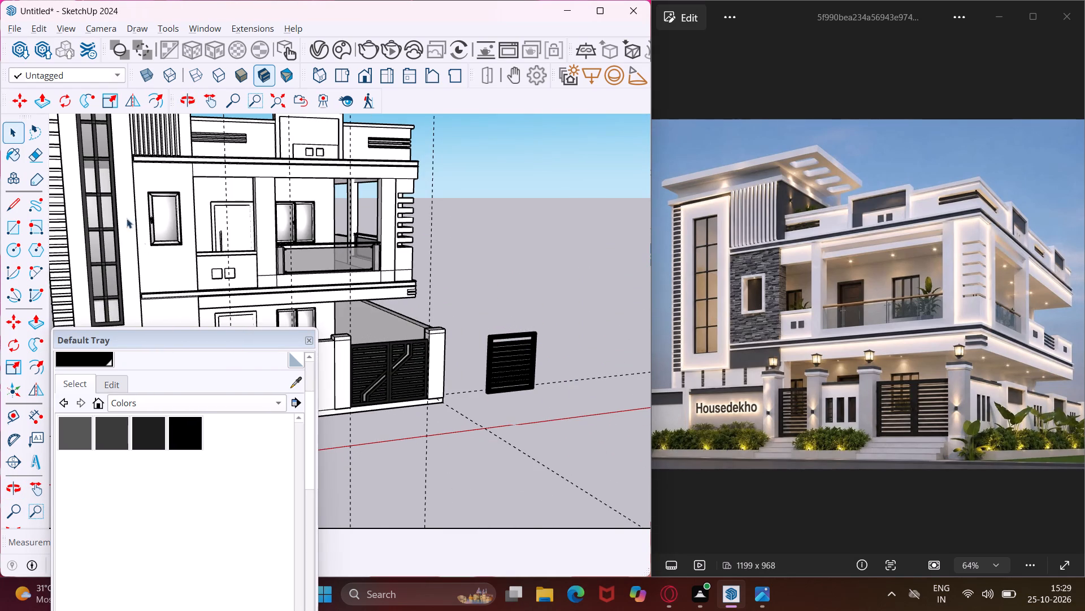
pyautogui.click(43, 28)
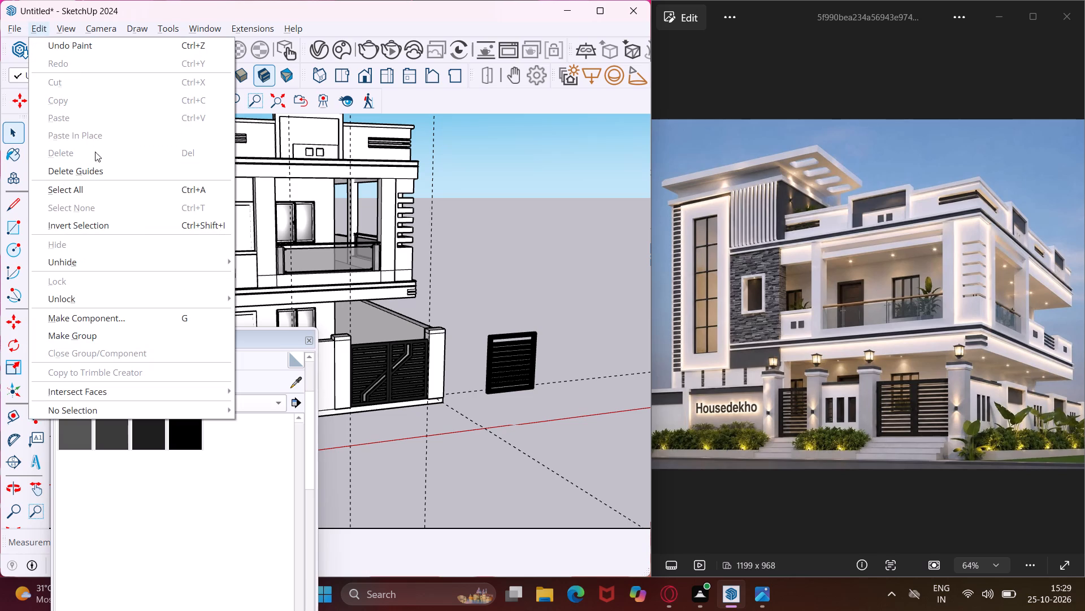
pyautogui.click(102, 177)
# Move the black slatted gate panel by its bottom corner into the boundary wall's narrow opening, against the pillar.
pyautogui.moveTo(169, 346); pyautogui.dragTo(169, 401)
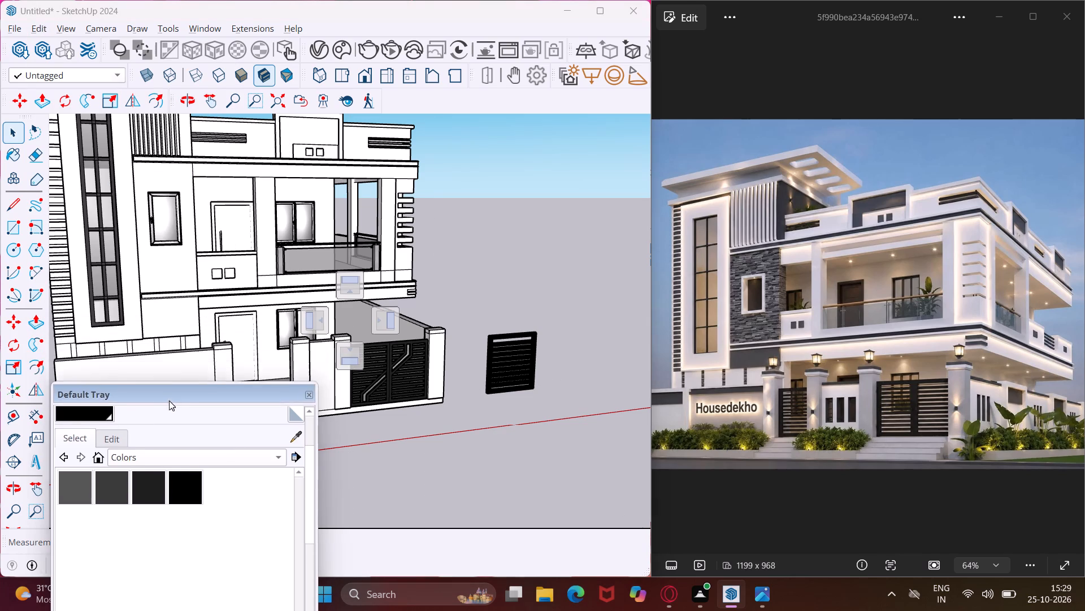
pyautogui.moveTo(169, 401); pyautogui.dragTo(176, 508)
pyautogui.moveTo(565, 289); pyautogui.dragTo(510, 367)
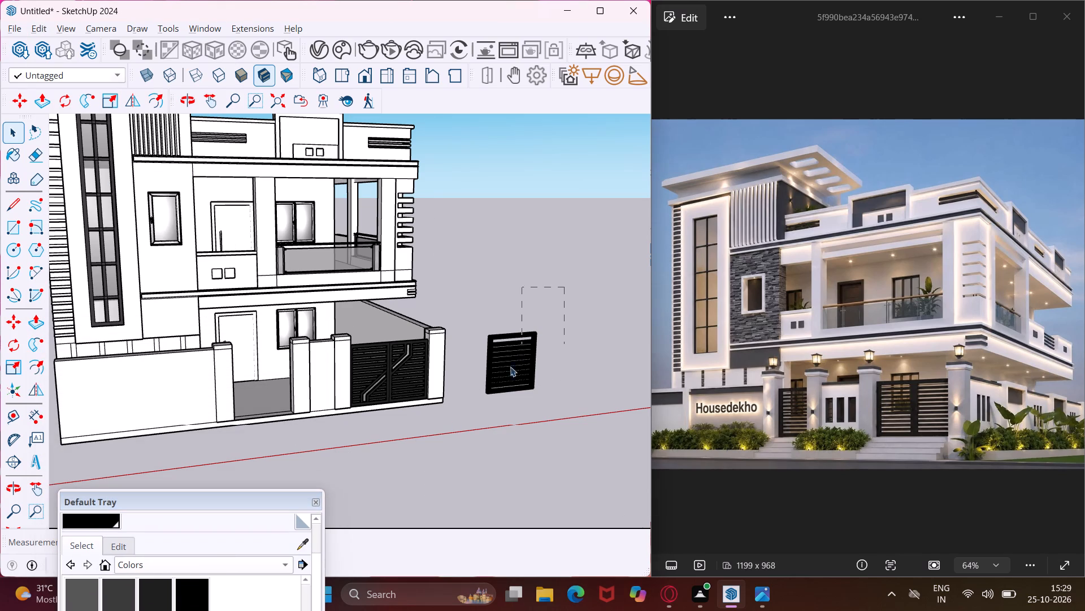
pyautogui.moveTo(510, 367); pyautogui.dragTo(480, 405)
pyautogui.press('m')
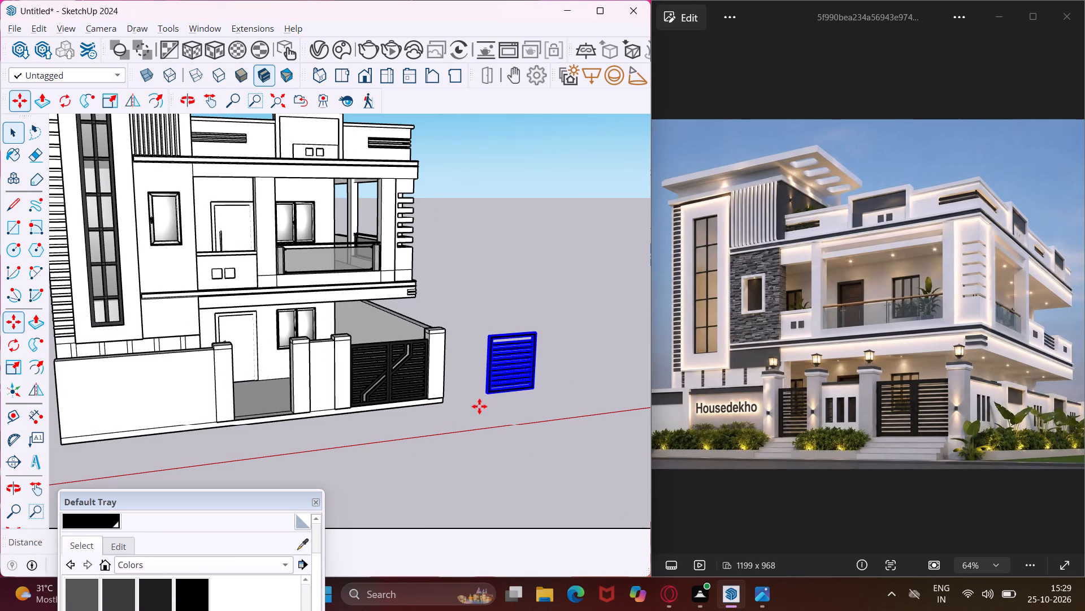
pyautogui.scroll(7, 489, 395)
pyautogui.click(489, 394)
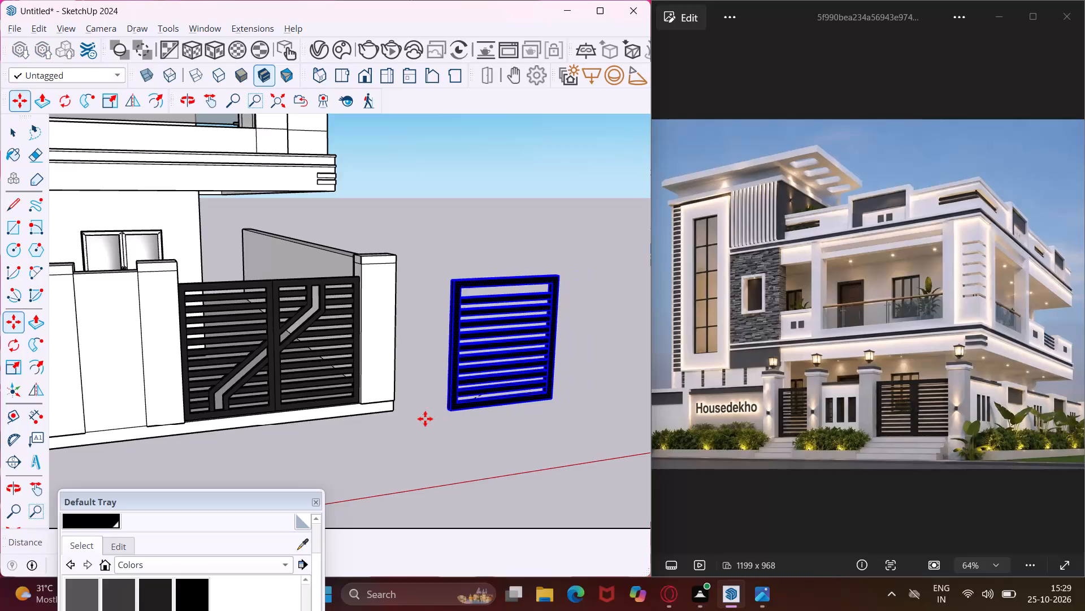
pyautogui.scroll(-5, 425, 419)
pyautogui.scroll(12, 110, 433)
pyautogui.moveTo(110, 433); pyautogui.dragTo(123, 485, button='middle')
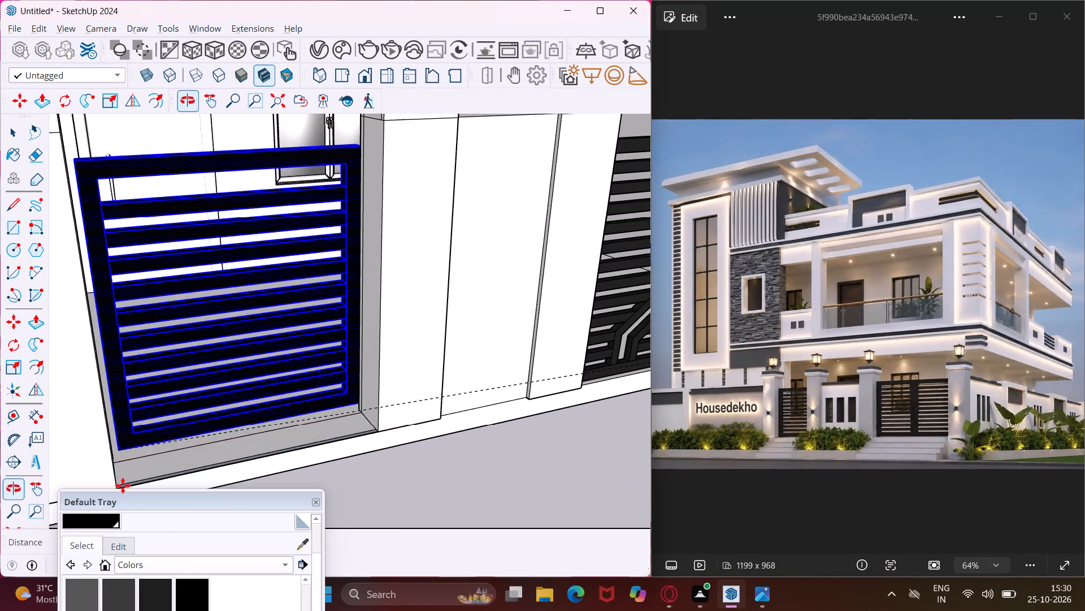
pyautogui.moveTo(119, 479); pyautogui.dragTo(0, 543, button='middle')
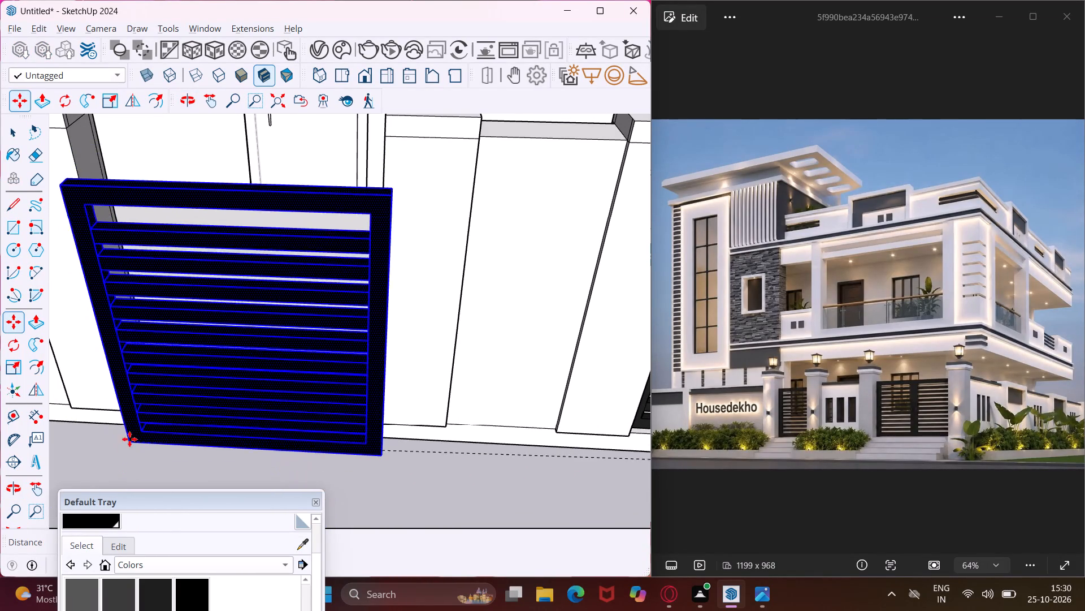
pyautogui.scroll(8, 133, 414)
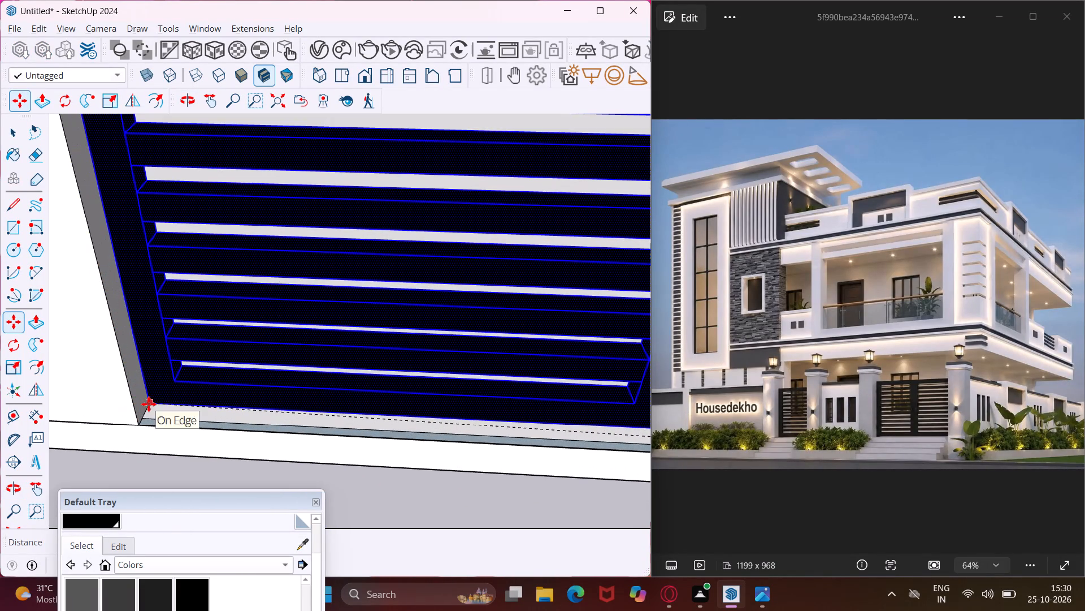
pyautogui.click(149, 408)
pyautogui.scroll(-2, 149, 381)
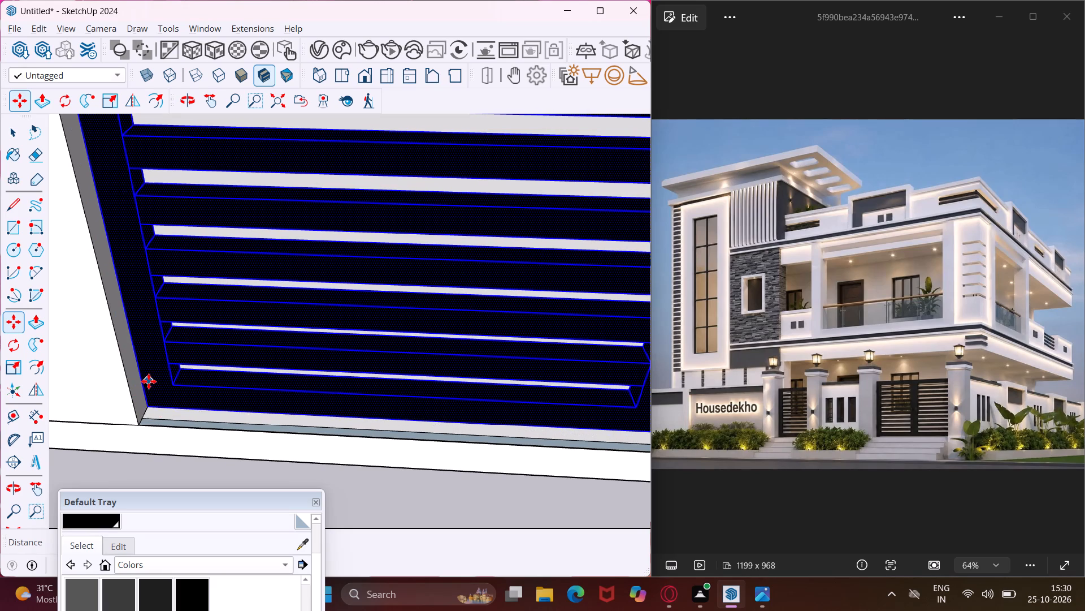
pyautogui.scroll(-10, 149, 381)
pyautogui.press('Escape')
pyautogui.press('space')
# Bring the first-floor balcony into focus and browse the downloaded Chaos Cosmos 3D models for Vegetation, Potted plants.
pyautogui.scroll(-3, 249, 315)
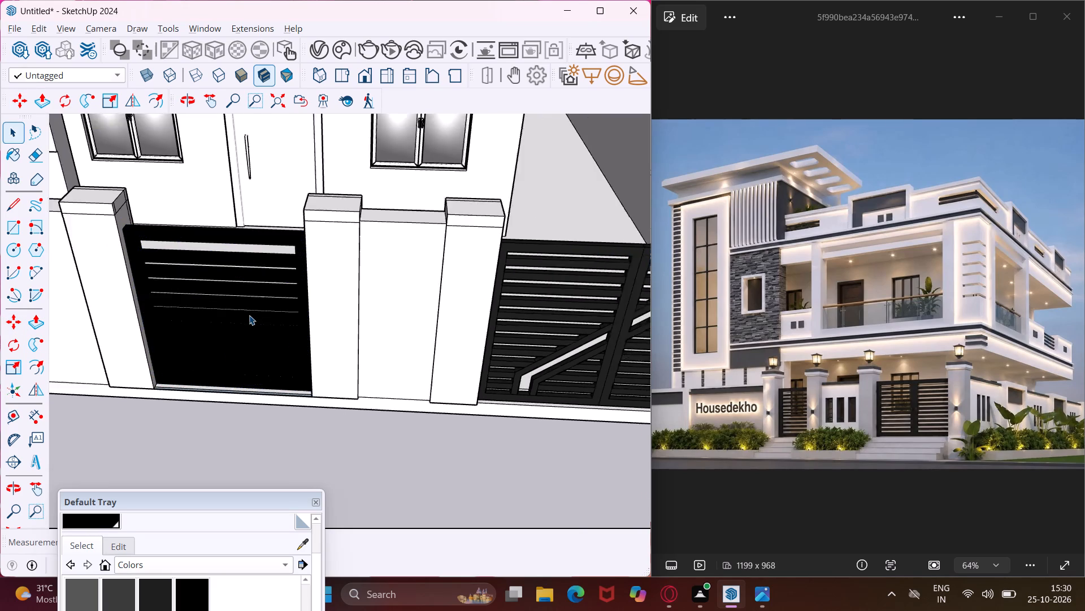
pyautogui.scroll(-7, 249, 315)
pyautogui.moveTo(252, 317); pyautogui.dragTo(384, 270, button='middle')
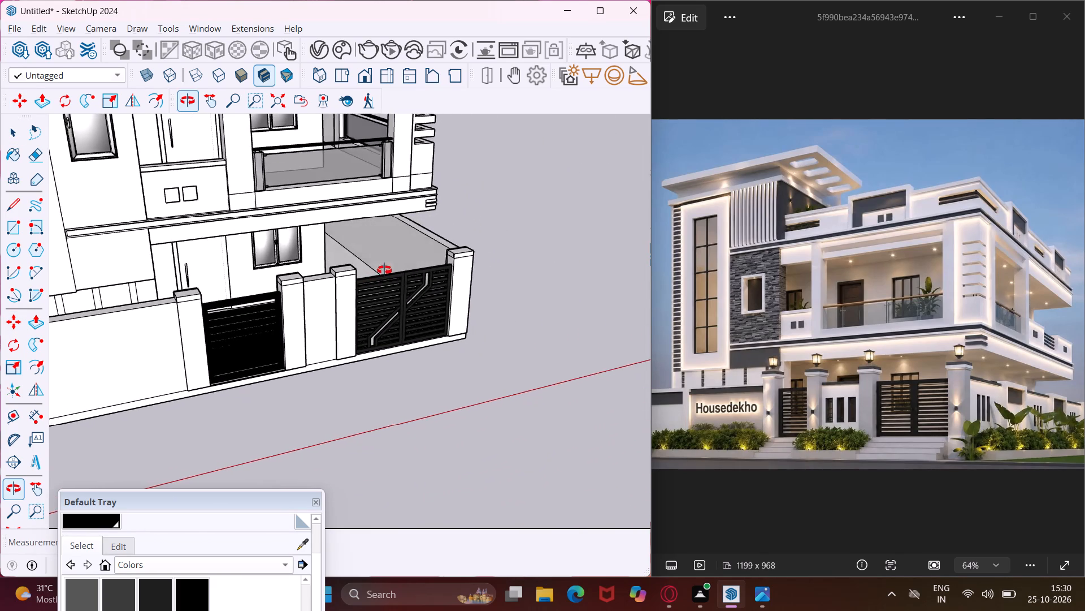
pyautogui.moveTo(384, 270); pyautogui.dragTo(390, 266, button='middle')
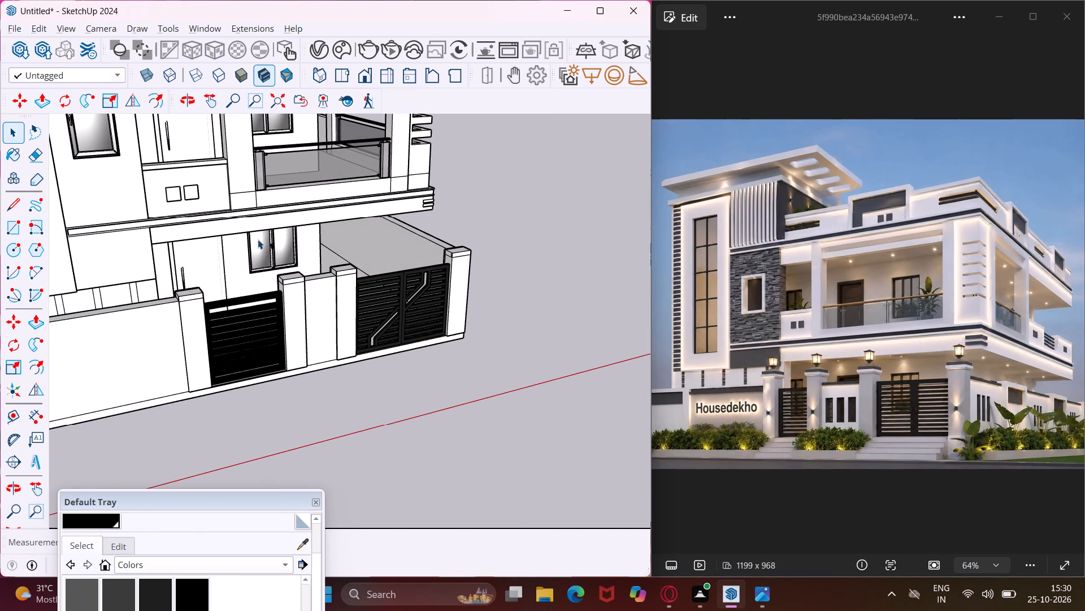
pyautogui.click(220, 97)
pyautogui.moveTo(348, 173); pyautogui.dragTo(264, 395)
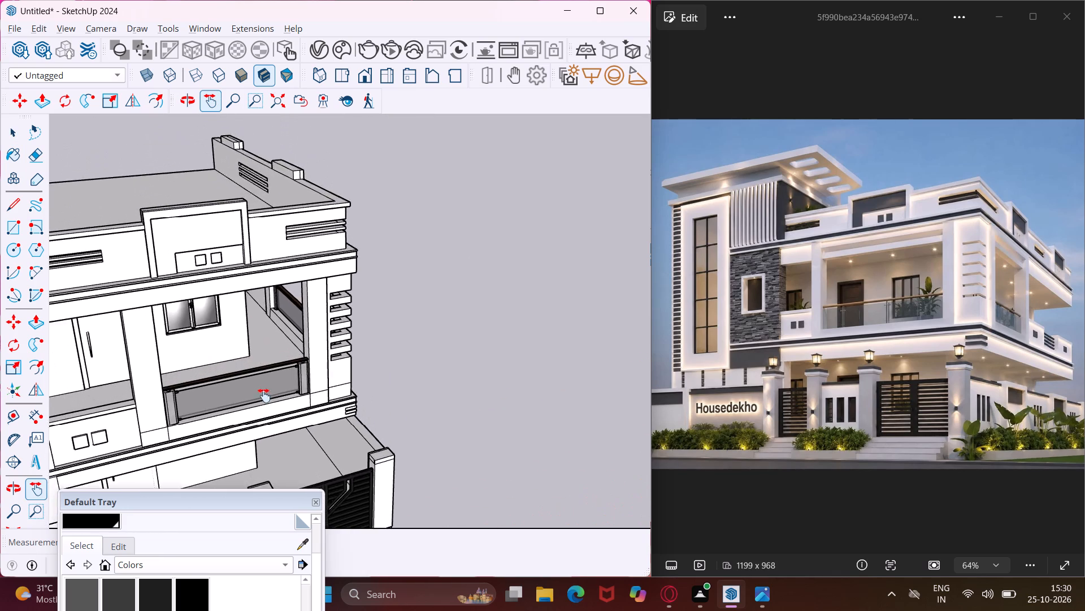
pyautogui.moveTo(264, 395); pyautogui.dragTo(319, 415)
pyautogui.moveTo(355, 437); pyautogui.dragTo(293, 415, button='middle')
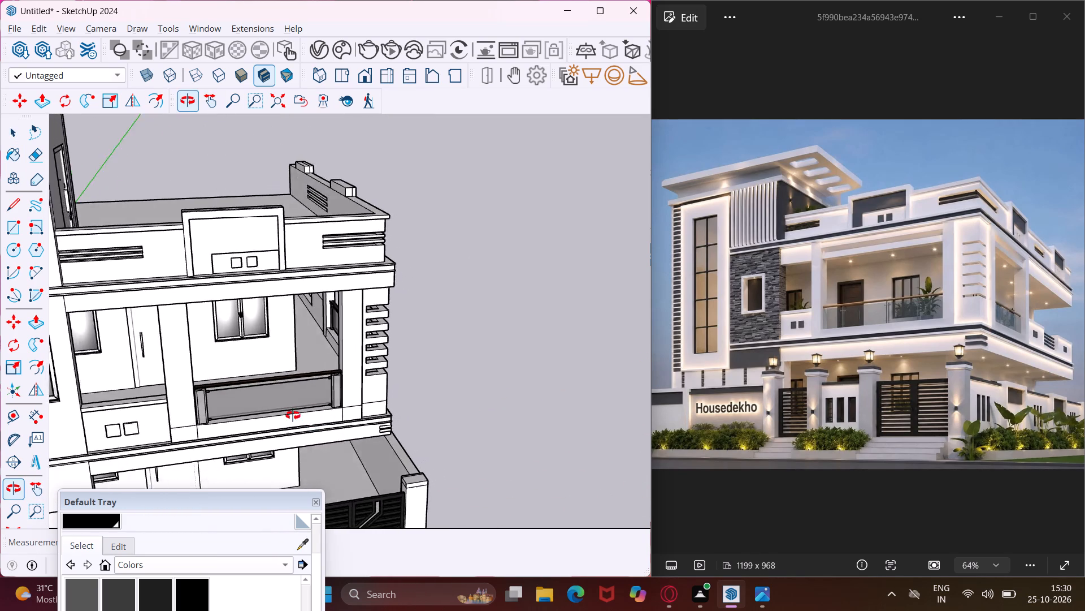
pyautogui.moveTo(293, 415); pyautogui.dragTo(204, 457, button='middle')
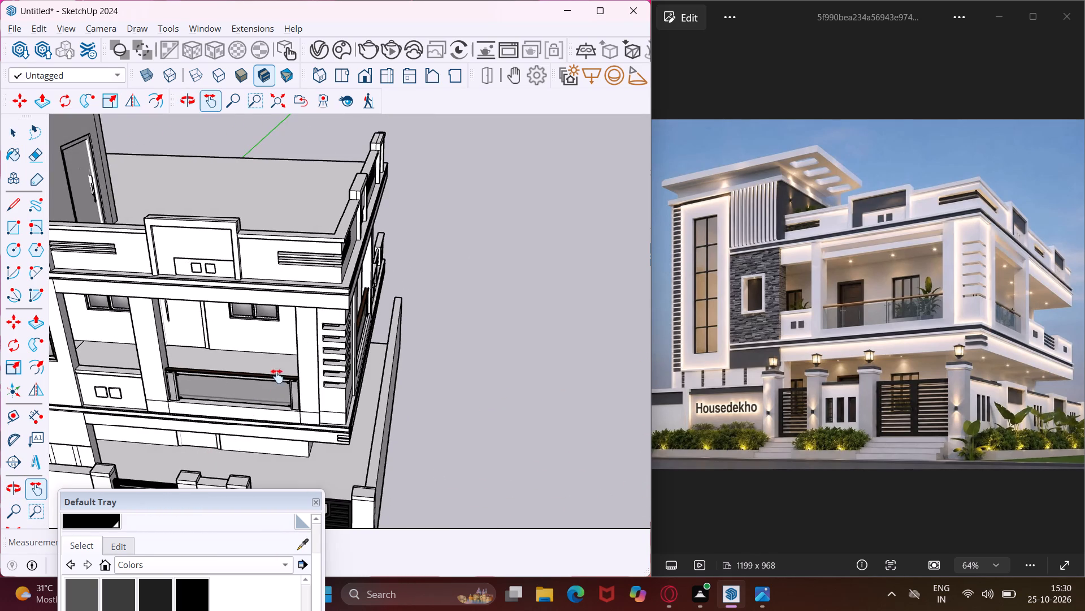
pyautogui.click(344, 46)
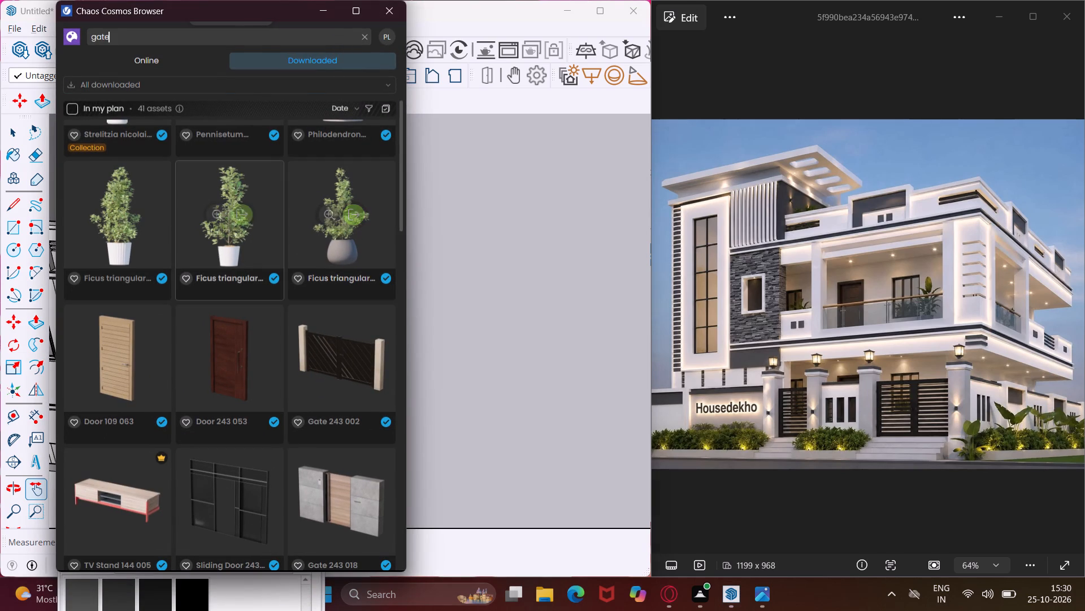
pyautogui.click(241, 80)
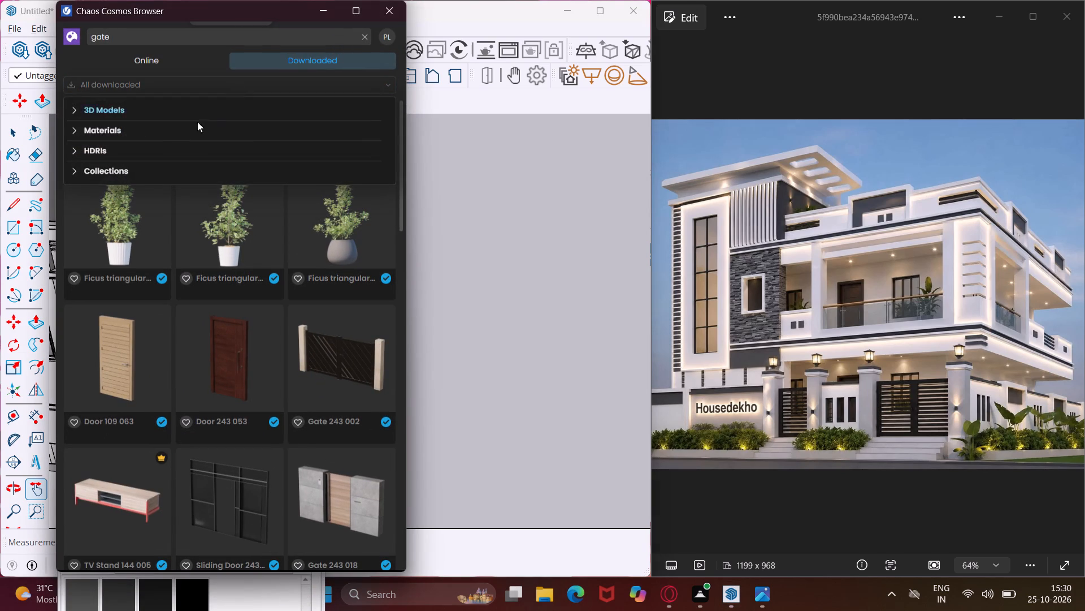
pyautogui.click(142, 110)
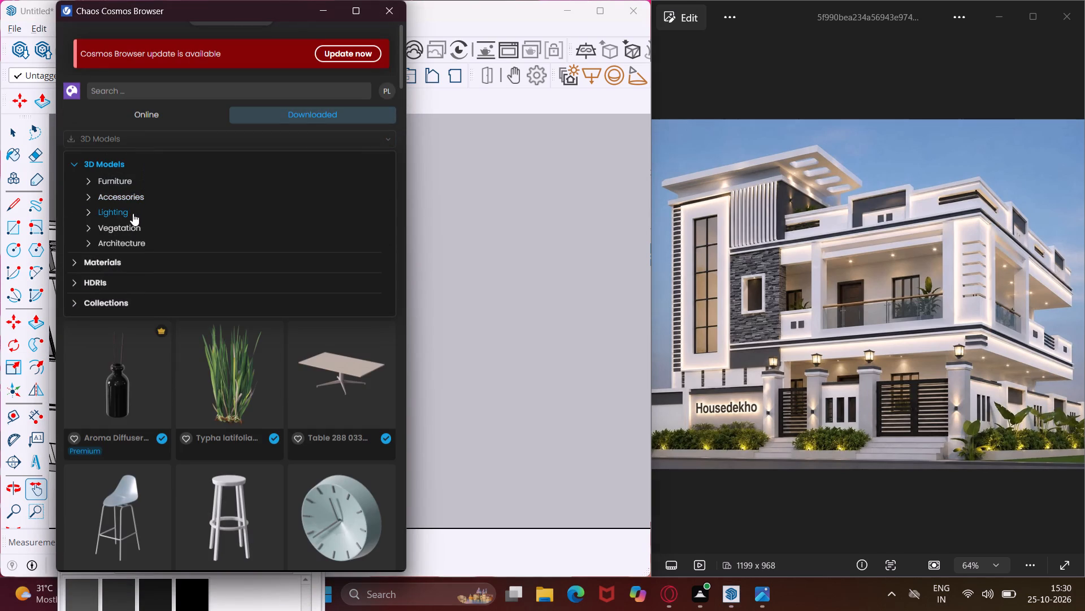
pyautogui.click(121, 233)
pyautogui.click(116, 274)
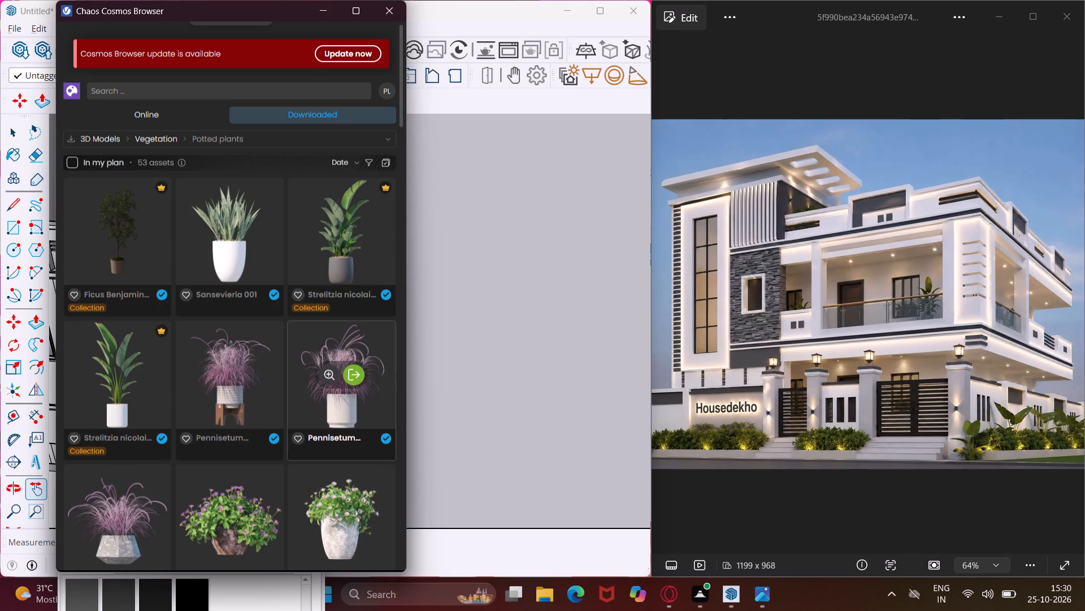
# Find the potted plant Ficus elastica Belize 002 and import it into the model.
pyautogui.scroll(-2, 318, 432)
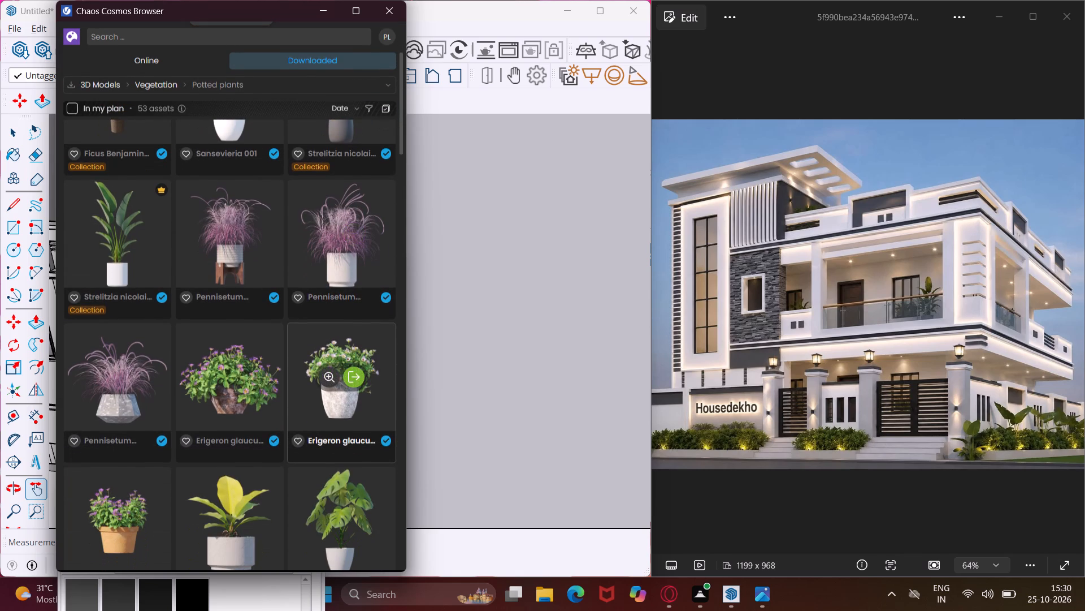
pyautogui.scroll(-3, 317, 433)
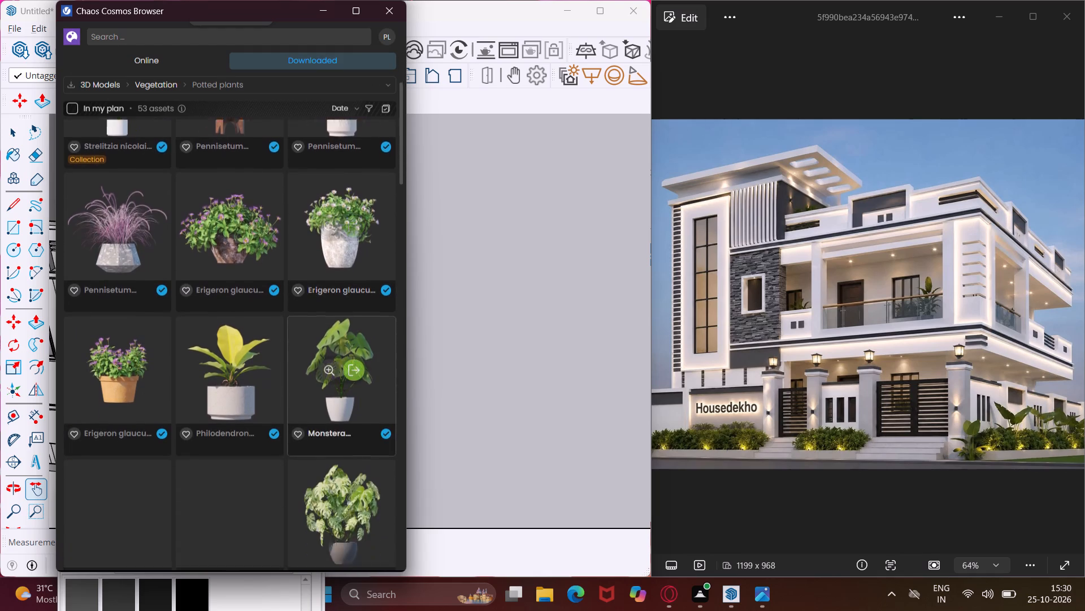
pyautogui.scroll(-3, 317, 433)
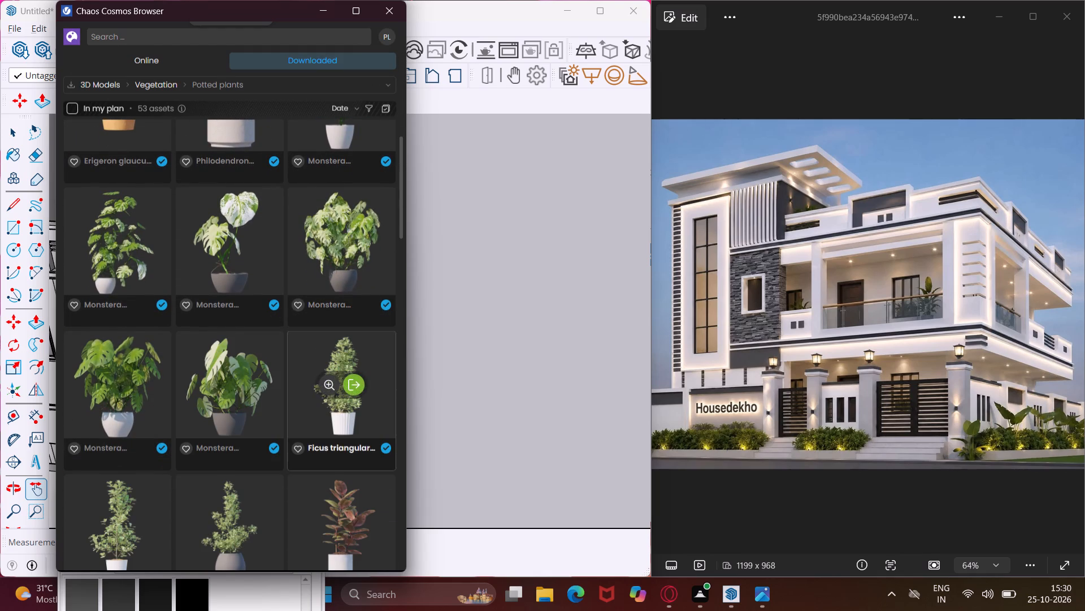
pyautogui.scroll(-3, 317, 433)
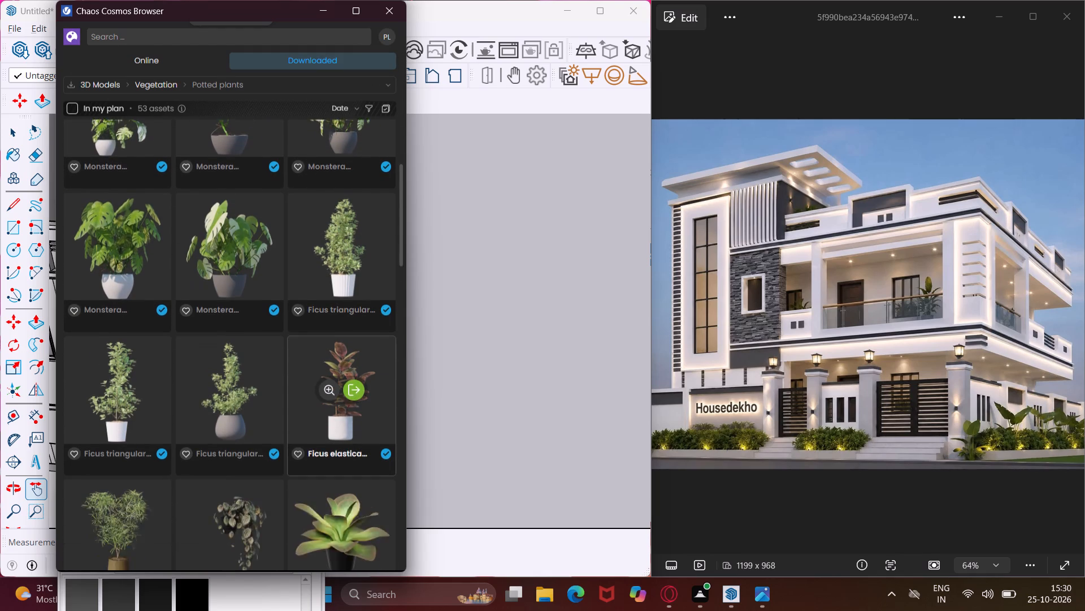
pyautogui.scroll(-2, 317, 433)
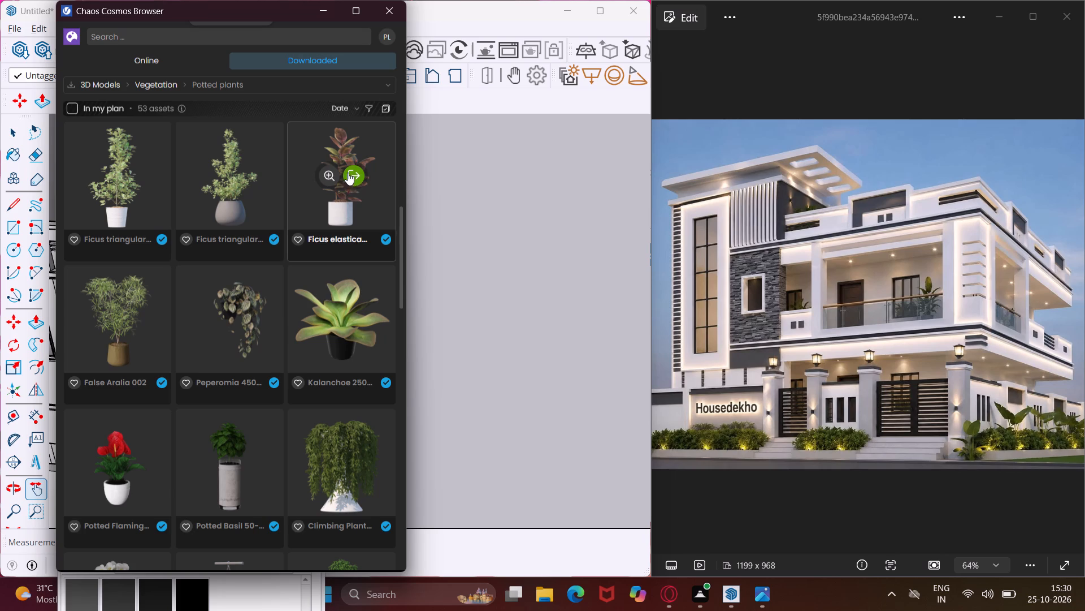
pyautogui.click(352, 170)
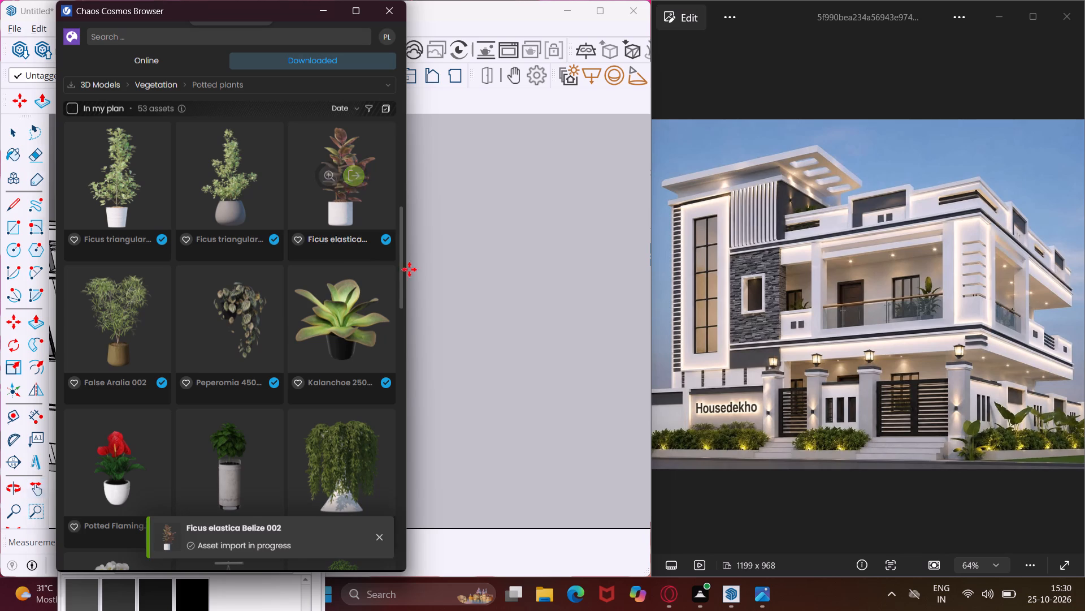
# Place the imported potted plant on the first-floor balcony floor, behind the front railing near the corner column.
pyautogui.scroll(4, 245, 371)
pyautogui.moveTo(235, 387); pyautogui.dragTo(282, 407, button='middle')
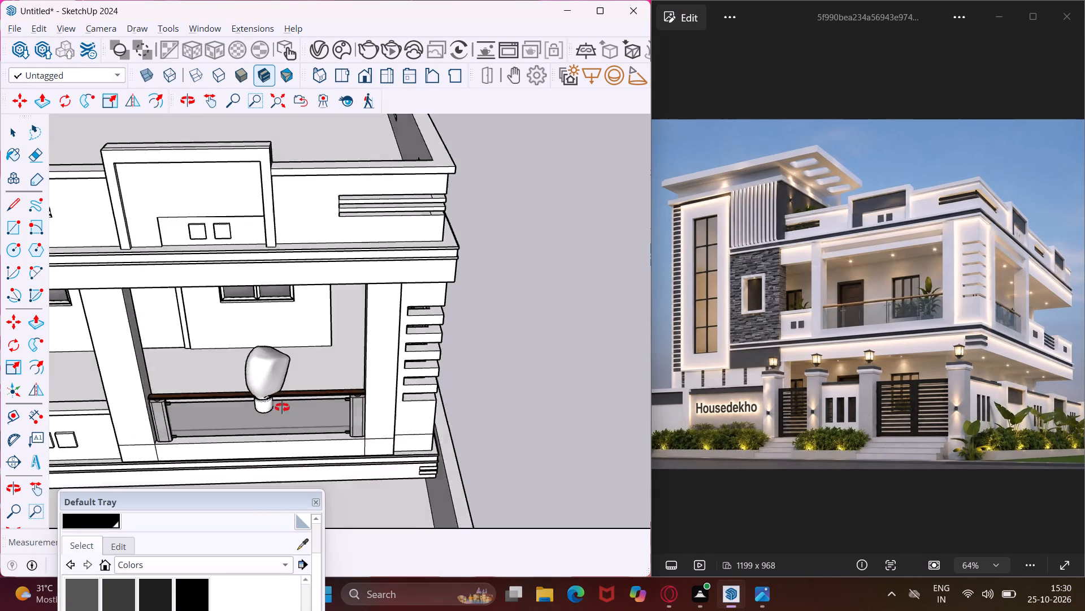
pyautogui.moveTo(282, 407); pyautogui.dragTo(469, 418, button='middle')
pyautogui.scroll(8, 444, 363)
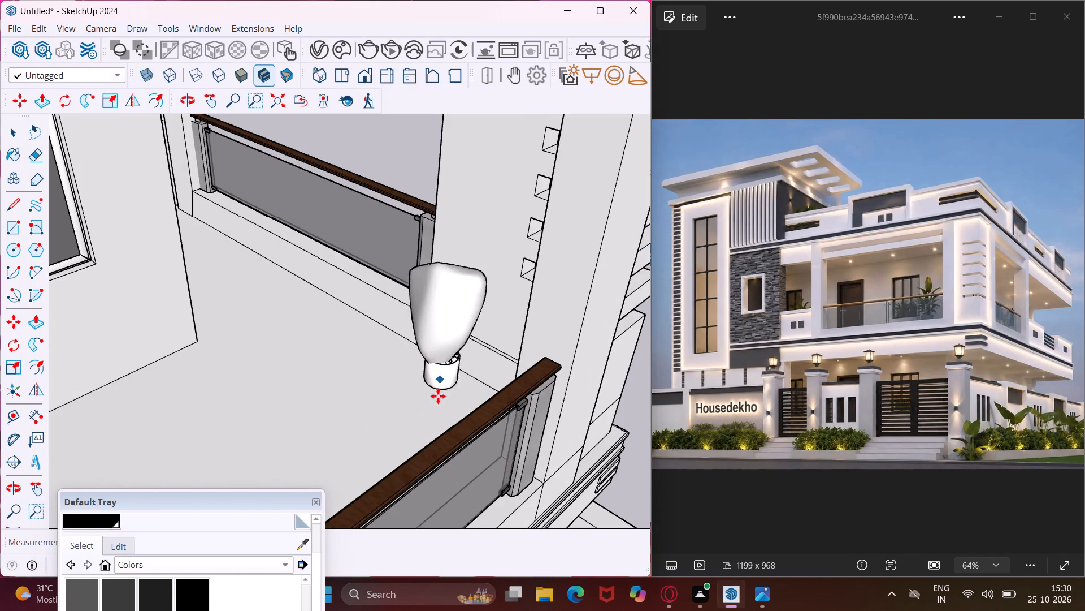
pyautogui.moveTo(438, 400); pyautogui.dragTo(498, 401, button='middle')
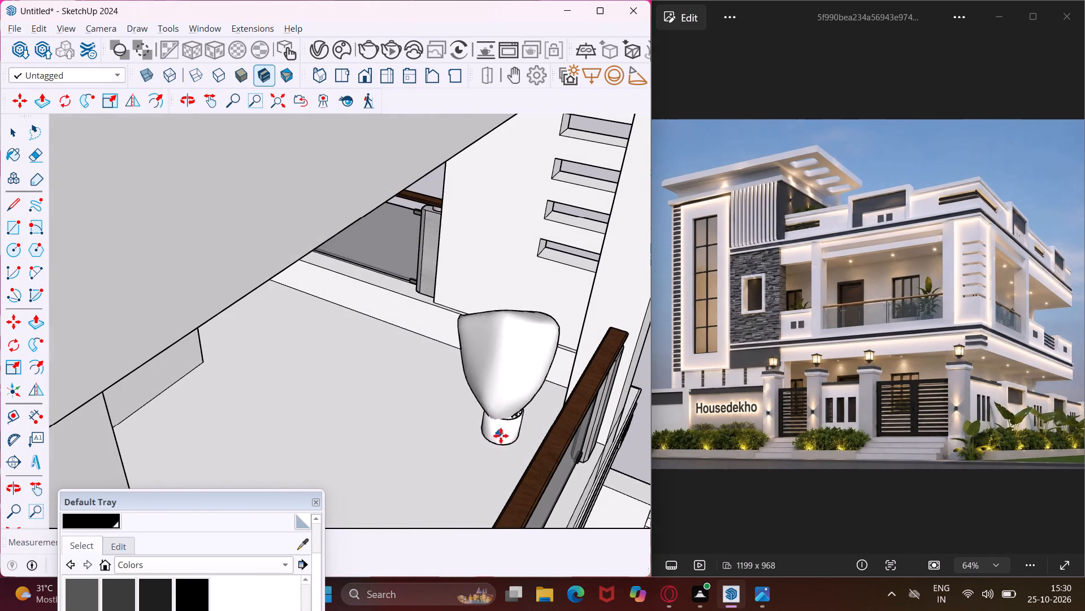
pyautogui.click(512, 454)
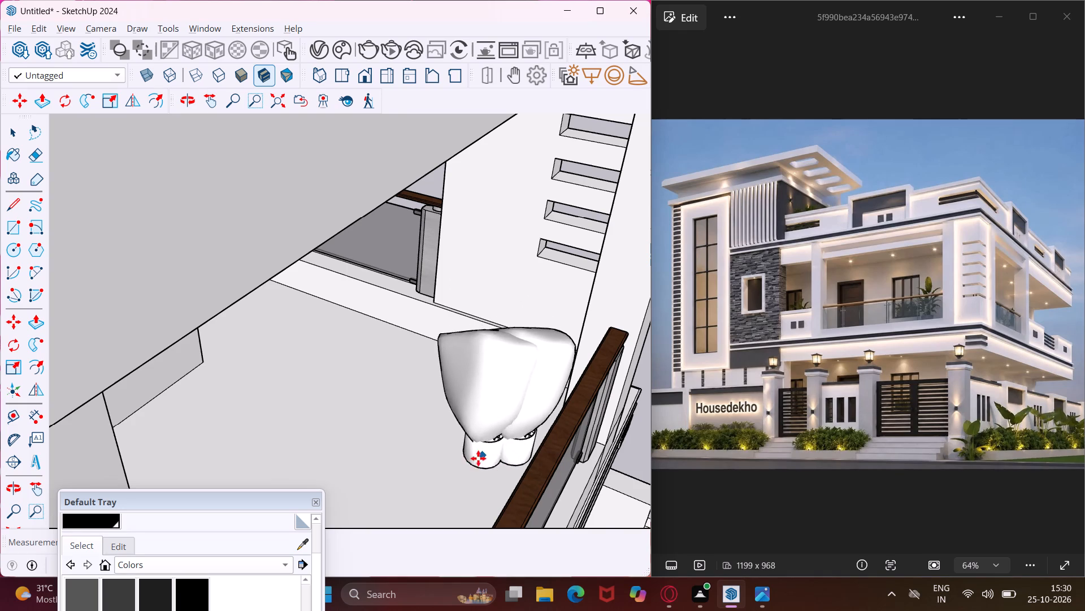
pyautogui.scroll(-4, 466, 458)
pyautogui.moveTo(466, 458); pyautogui.dragTo(325, 456, button='middle')
pyautogui.scroll(-11, 320, 437)
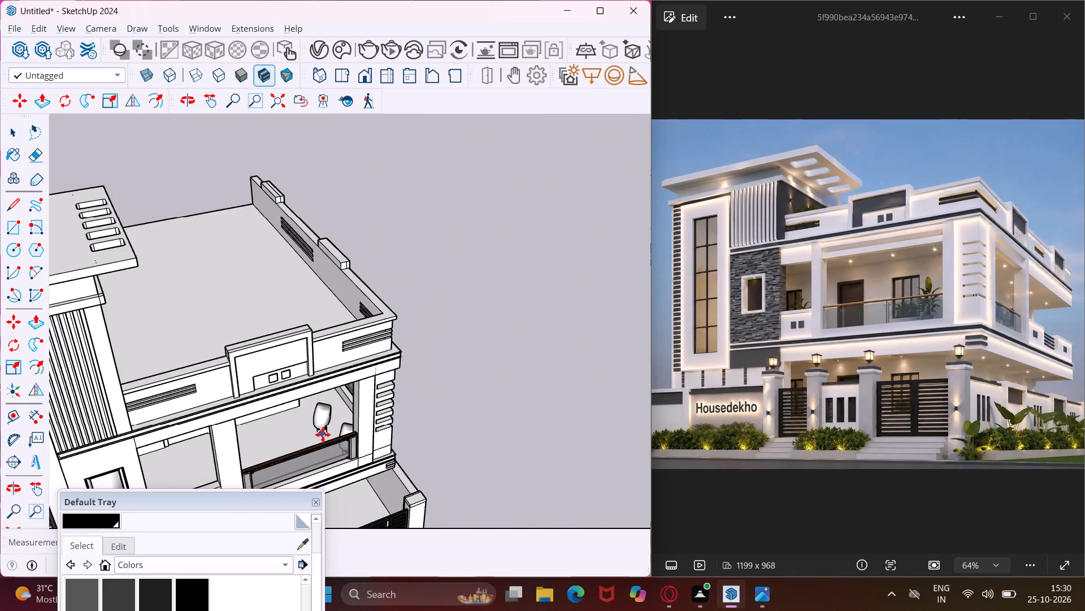
# Place a second copy of the potted plant on the first-floor balcony floor, behind the solid parapet of the narrower bay, and end placement.
pyautogui.scroll(-4, 324, 434)
pyautogui.scroll(5, 232, 471)
pyautogui.middleClick(232, 471)
pyautogui.moveTo(230, 470); pyautogui.dragTo(193, 472, button='middle')
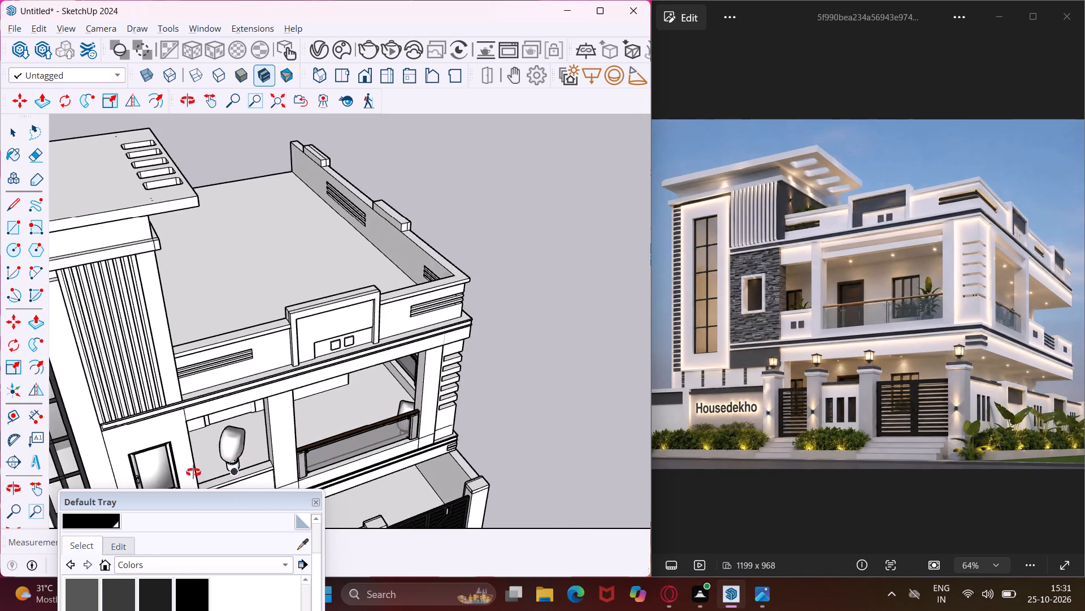
pyautogui.moveTo(193, 472); pyautogui.dragTo(20, 505, button='middle')
pyautogui.scroll(10, 196, 377)
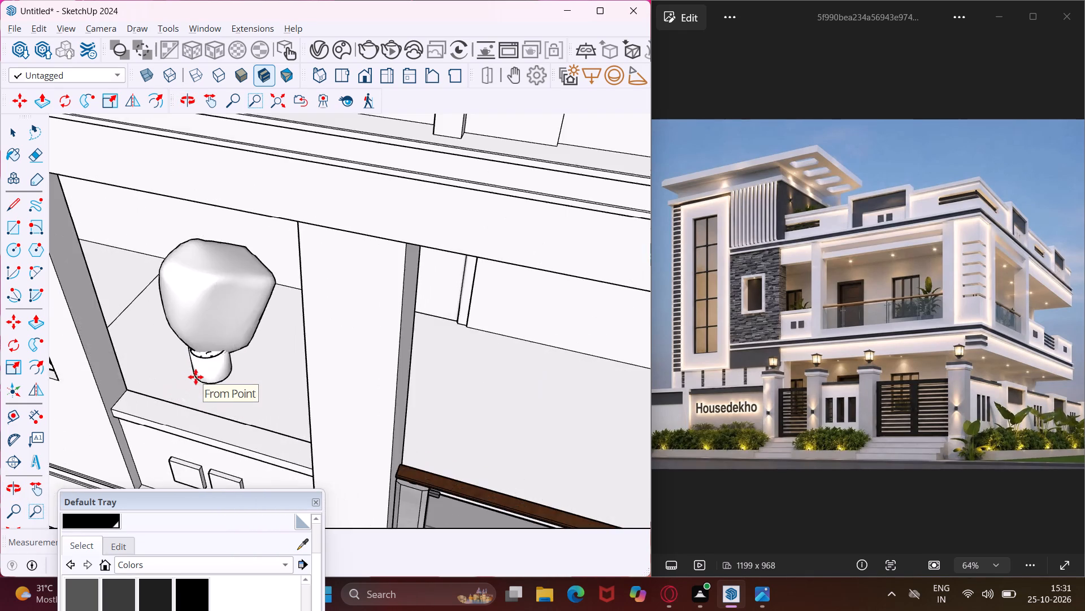
pyautogui.scroll(4, 196, 377)
pyautogui.moveTo(177, 395); pyautogui.dragTo(73, 399, button='middle')
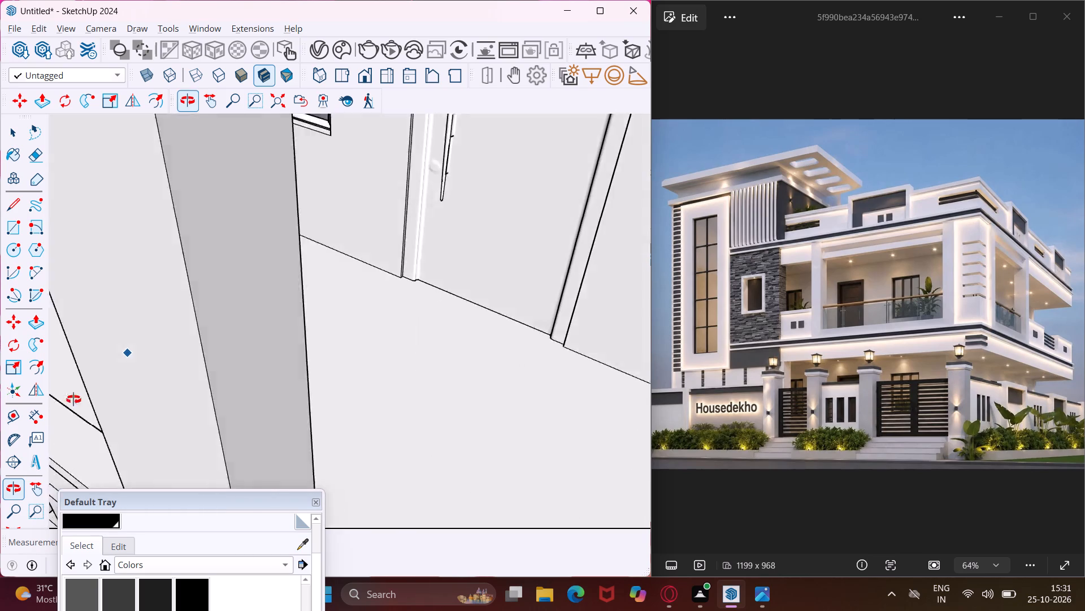
pyautogui.moveTo(73, 399); pyautogui.dragTo(59, 368, button='middle')
pyautogui.scroll(-1, 105, 352)
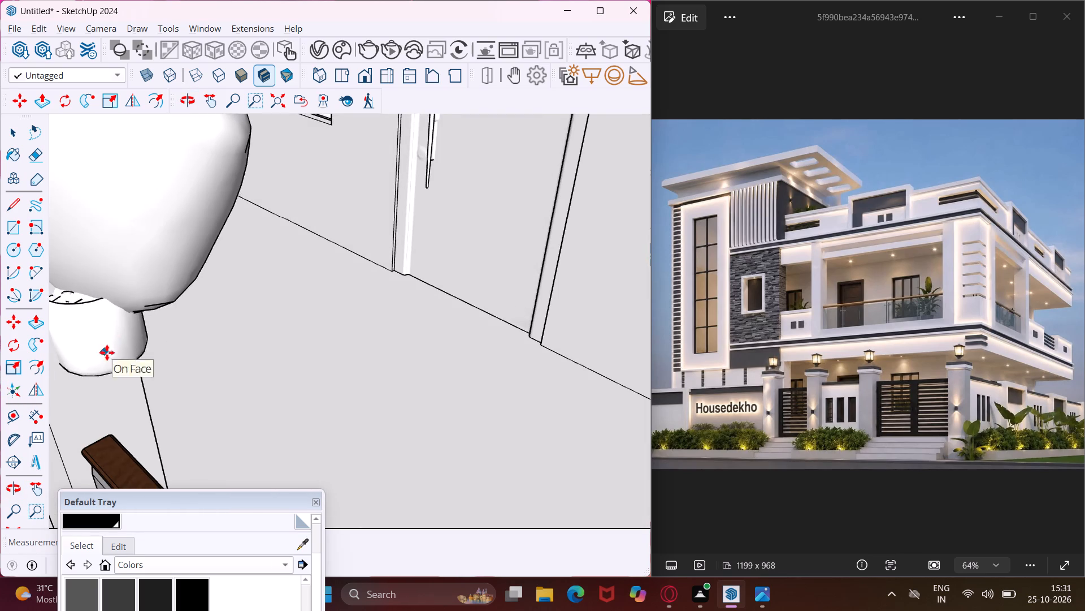
pyautogui.scroll(-1, 107, 352)
pyautogui.moveTo(148, 352); pyautogui.dragTo(98, 348, button='middle')
pyautogui.click(70, 350)
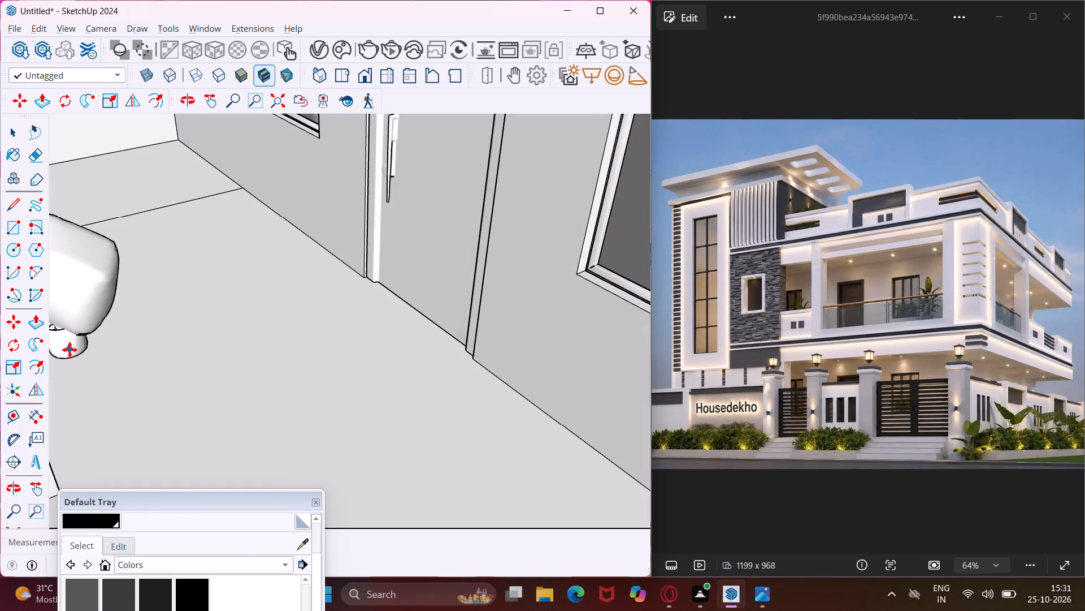
pyautogui.scroll(-5, 106, 342)
pyautogui.moveTo(106, 342); pyautogui.dragTo(387, 225, button='middle')
pyautogui.scroll(1, 386, 223)
pyautogui.scroll(-5, 376, 222)
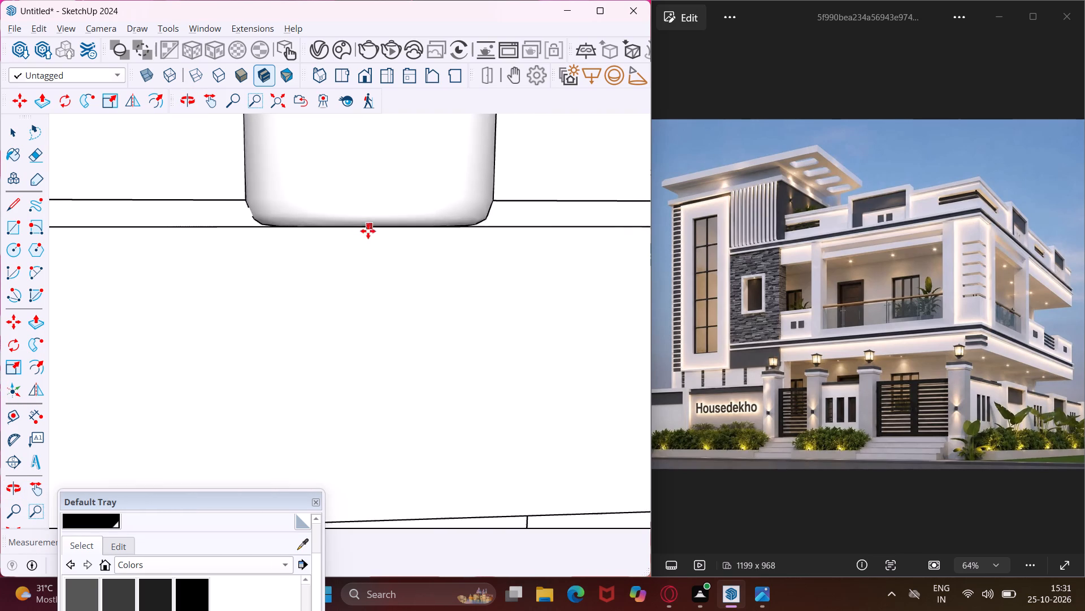
pyautogui.scroll(-20, 368, 231)
pyautogui.scroll(-15, 368, 231)
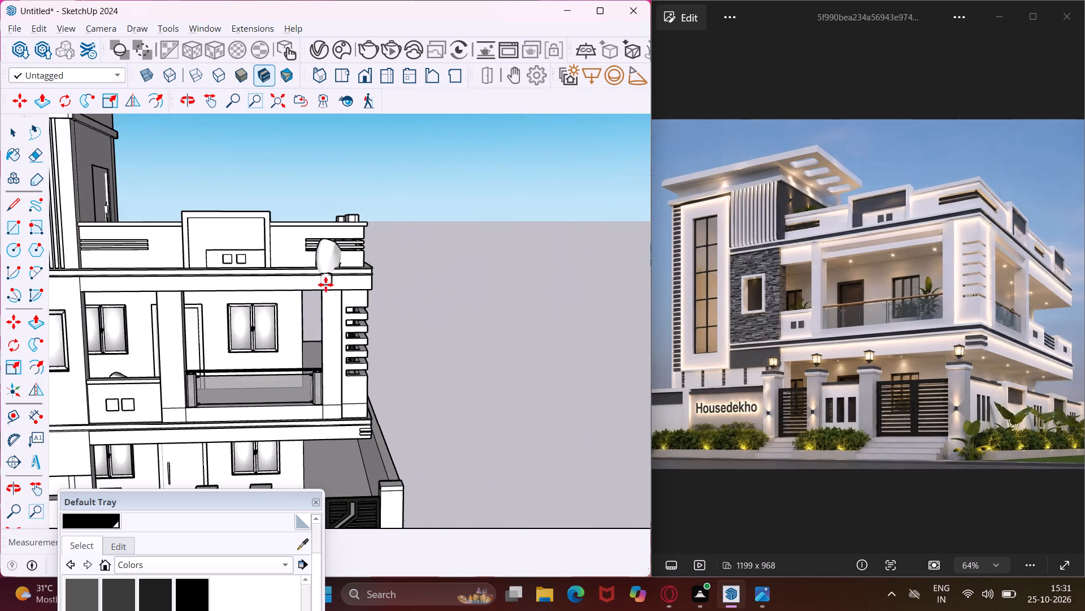
pyautogui.scroll(-5, 325, 285)
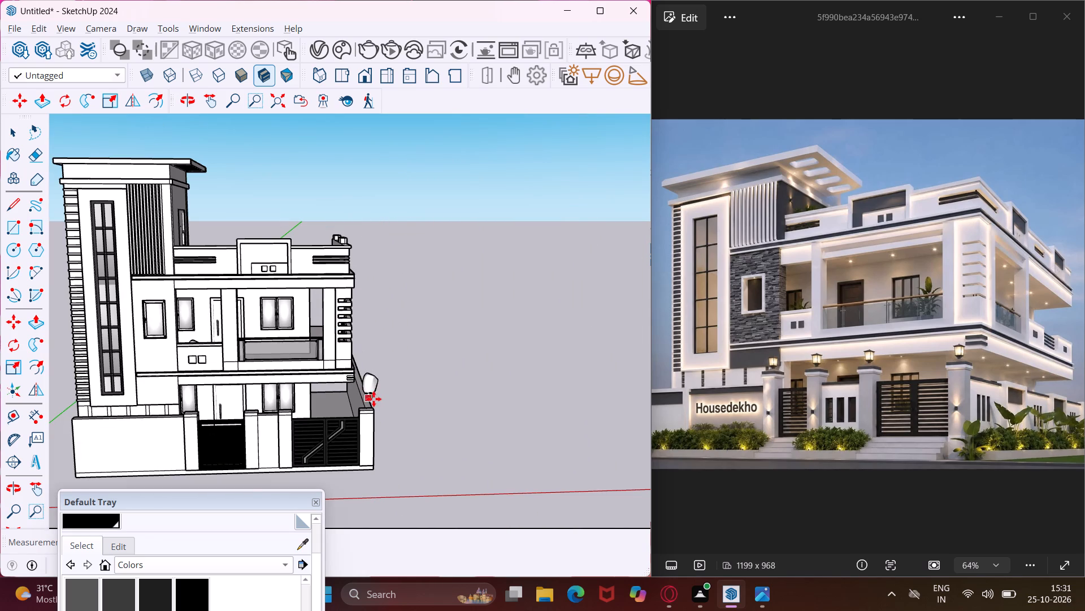
pyautogui.press('Escape')
pyautogui.press('space')
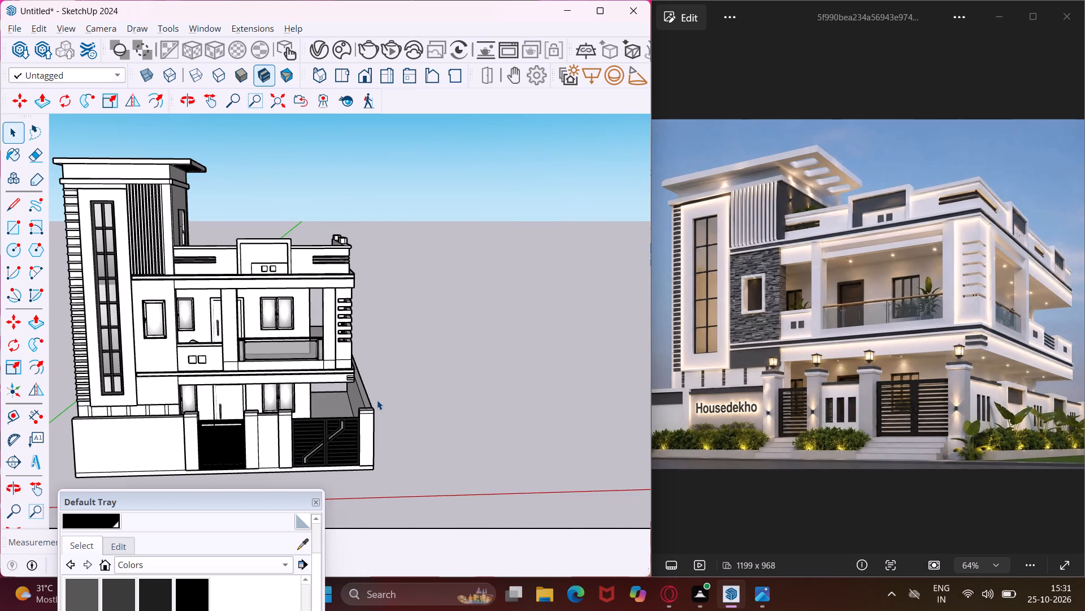
# Examine the front facade and the first-floor balcony with its placed plants against the reference image.
pyautogui.scroll(-10, 356, 348)
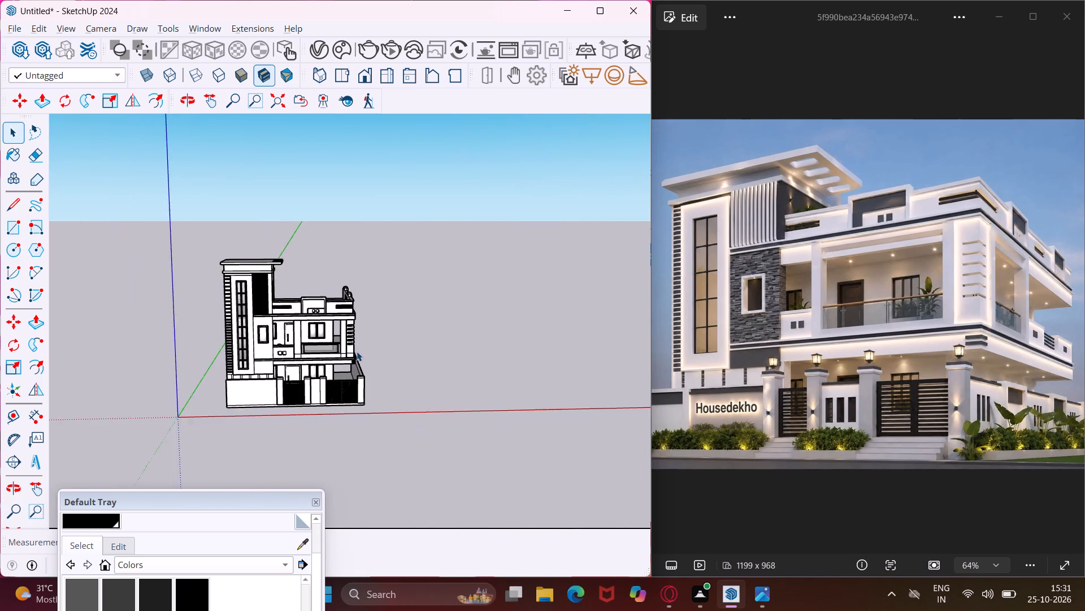
pyautogui.scroll(10, 266, 342)
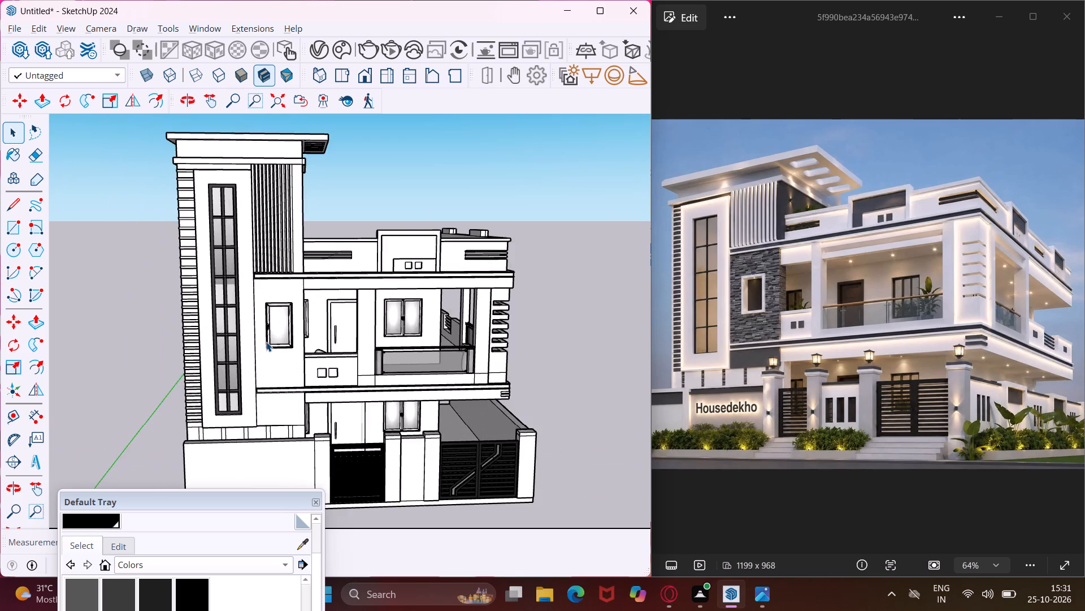
pyautogui.scroll(6, 266, 342)
pyautogui.moveTo(266, 342); pyautogui.dragTo(398, 324, button='middle')
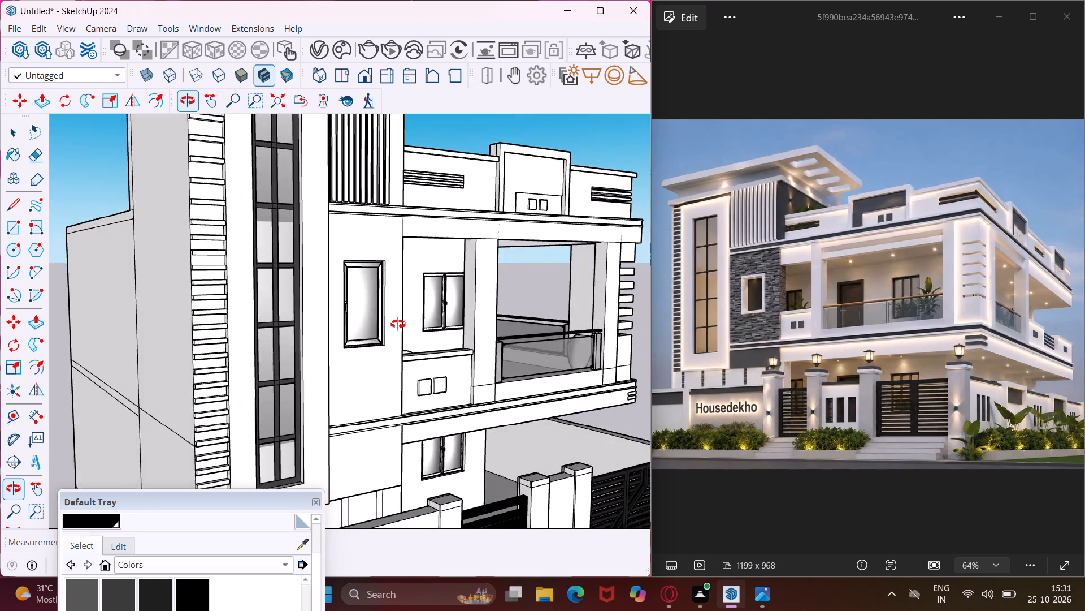
pyautogui.moveTo(398, 324); pyautogui.dragTo(241, 306, button='middle')
pyautogui.scroll(-5, 241, 302)
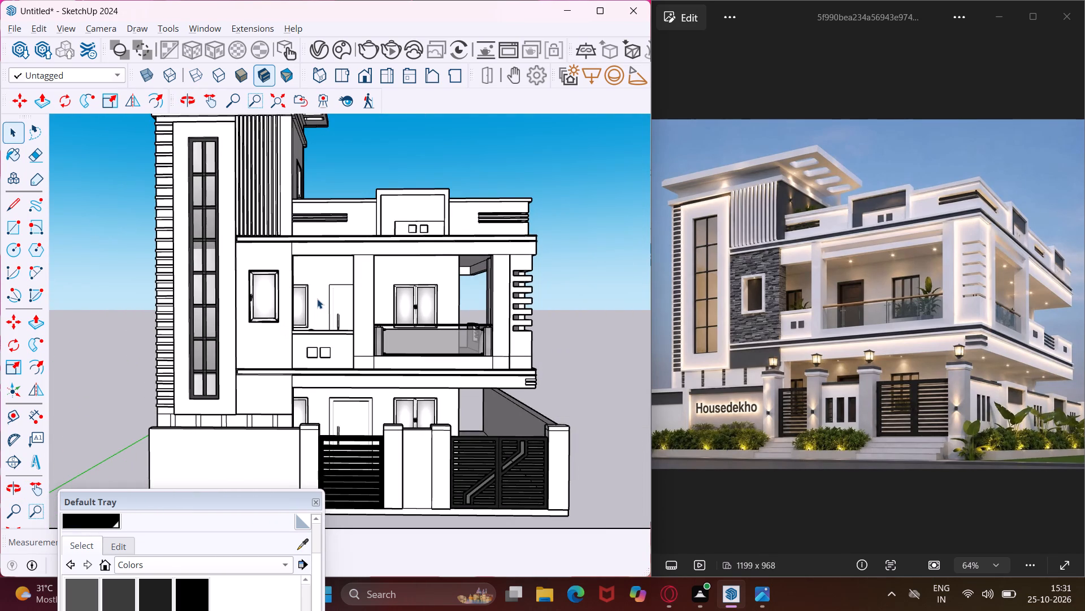
# Open the Chaos Cosmos online library at 3D Models, Lighting, Wall lights.
pyautogui.click(346, 48)
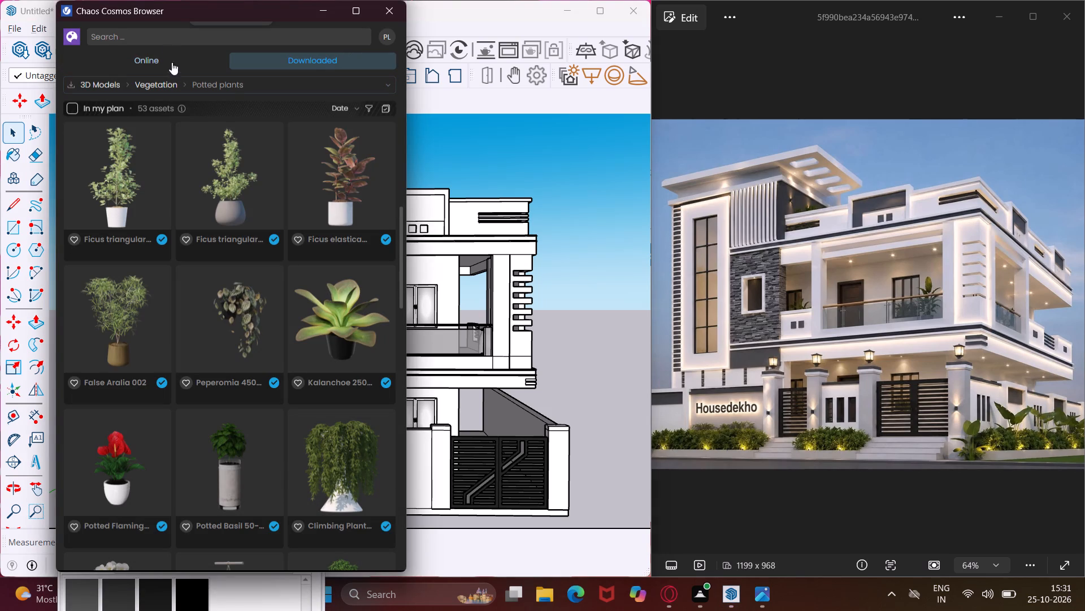
pyautogui.click(236, 83)
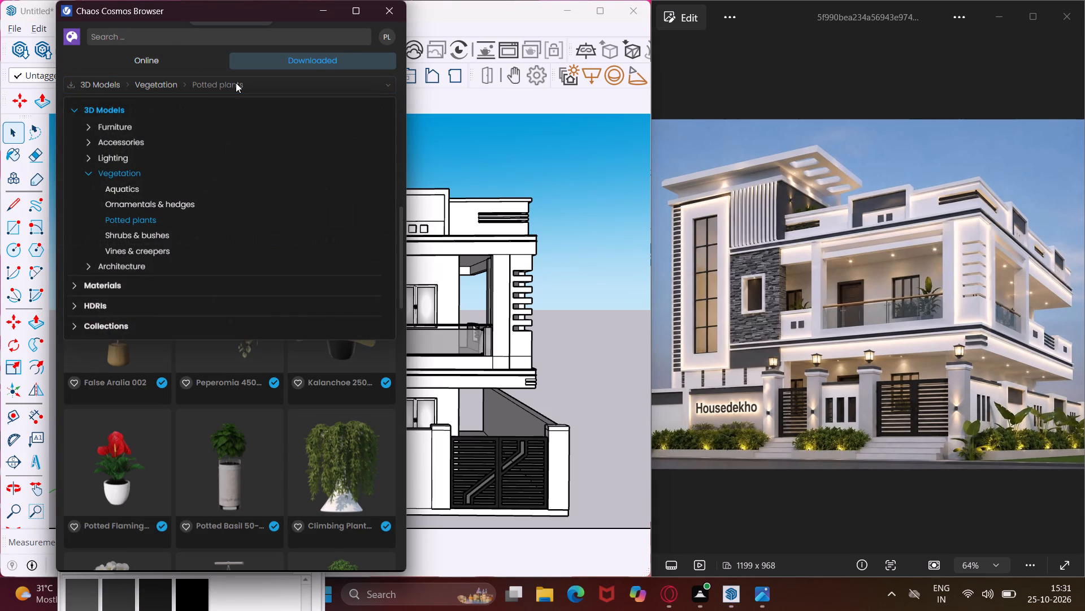
pyautogui.click(150, 61)
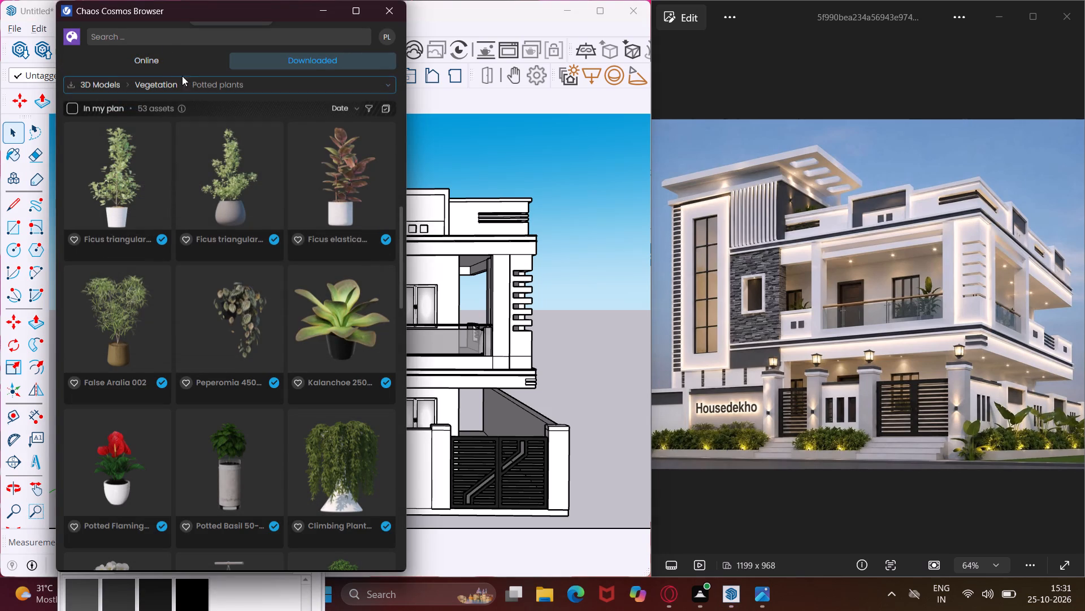
pyautogui.click(152, 58)
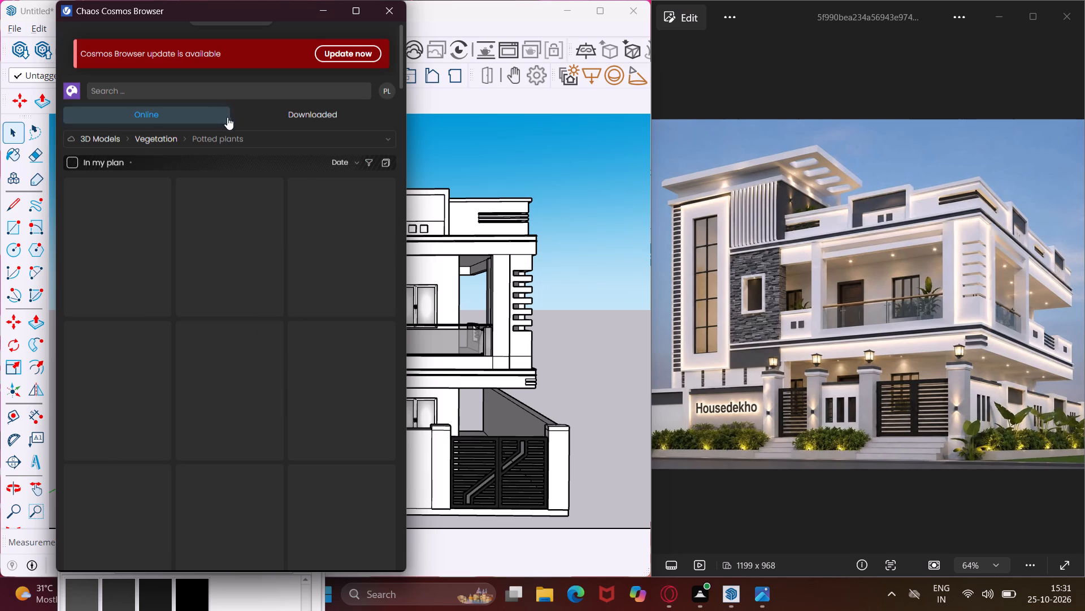
pyautogui.click(251, 139)
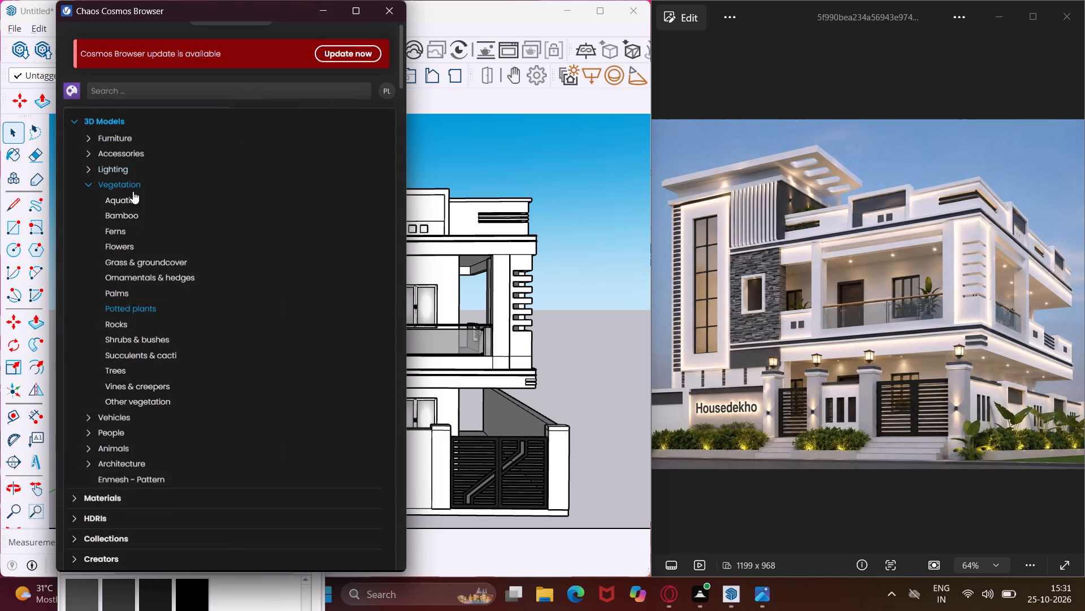
pyautogui.click(88, 169)
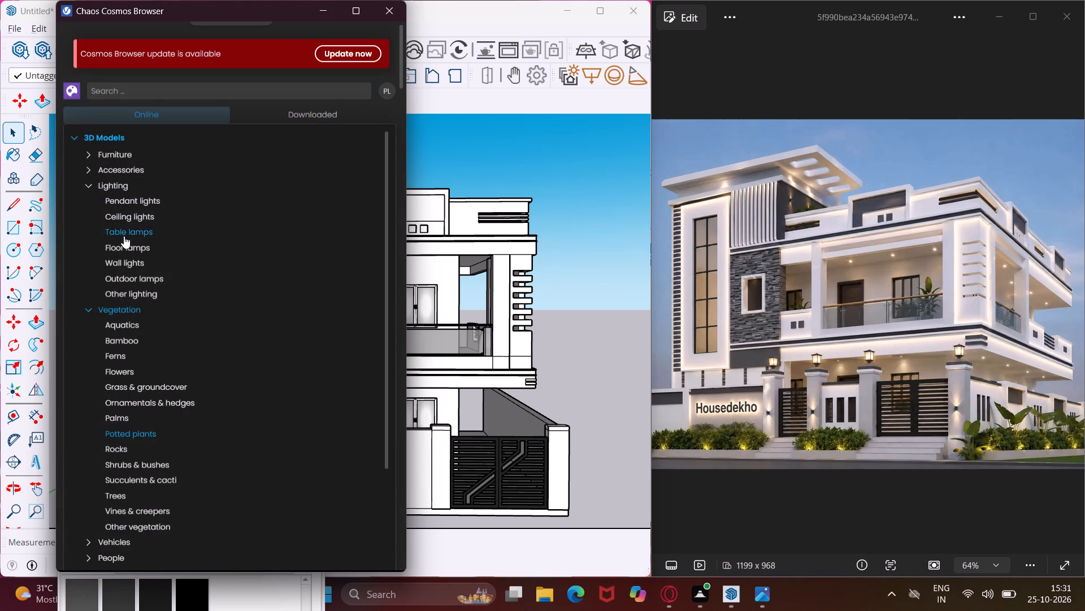
pyautogui.click(142, 269)
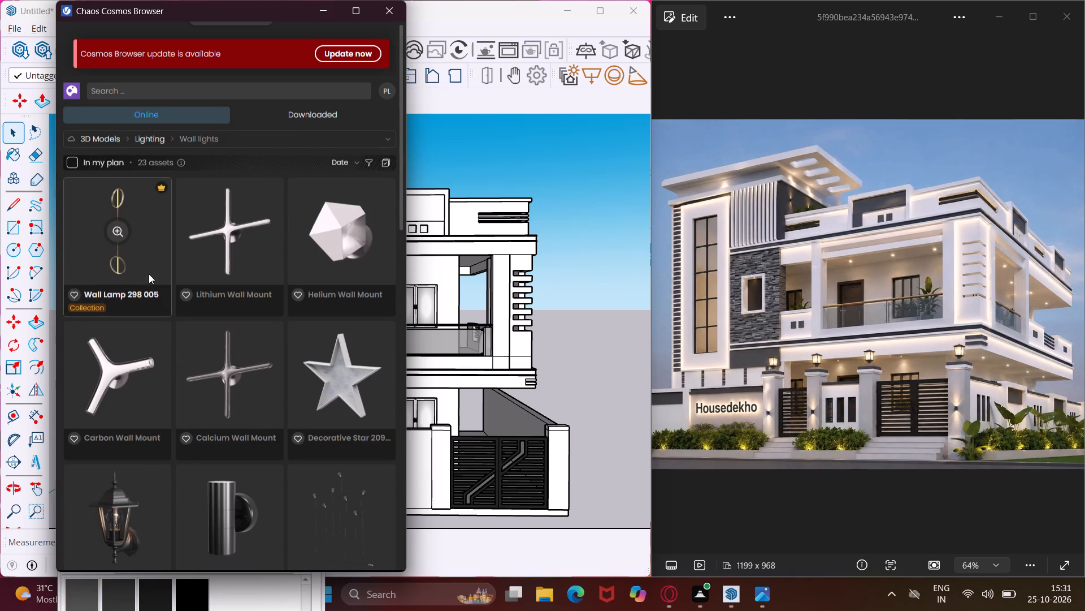
# Look through the wall lights and import the dark cylindrical Lamp Wall fixture into the model.
pyautogui.scroll(-2, 162, 332)
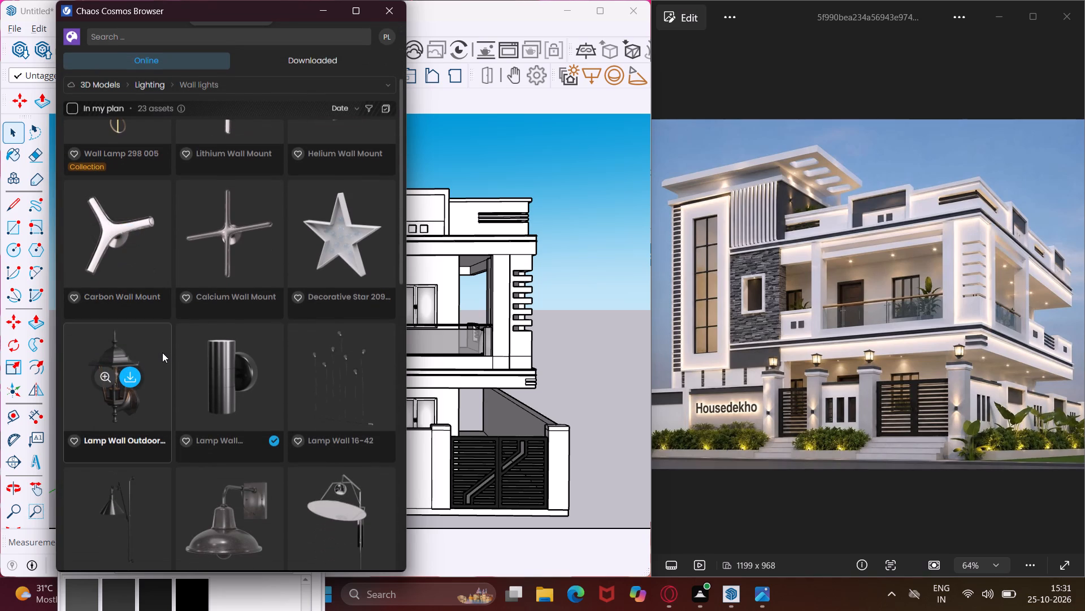
pyautogui.scroll(-10, 162, 352)
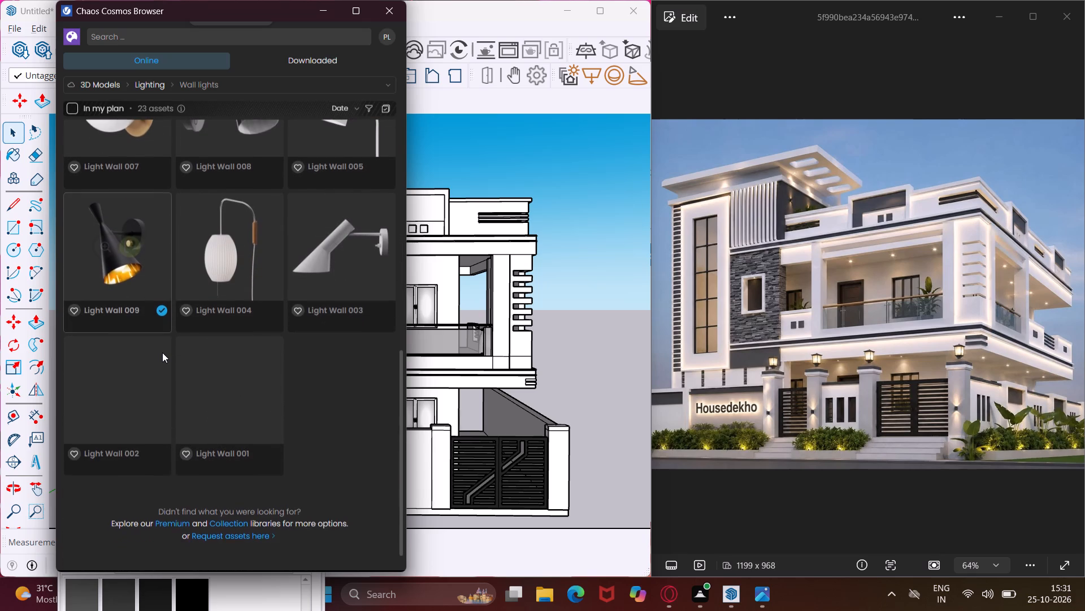
pyautogui.scroll(6, 162, 352)
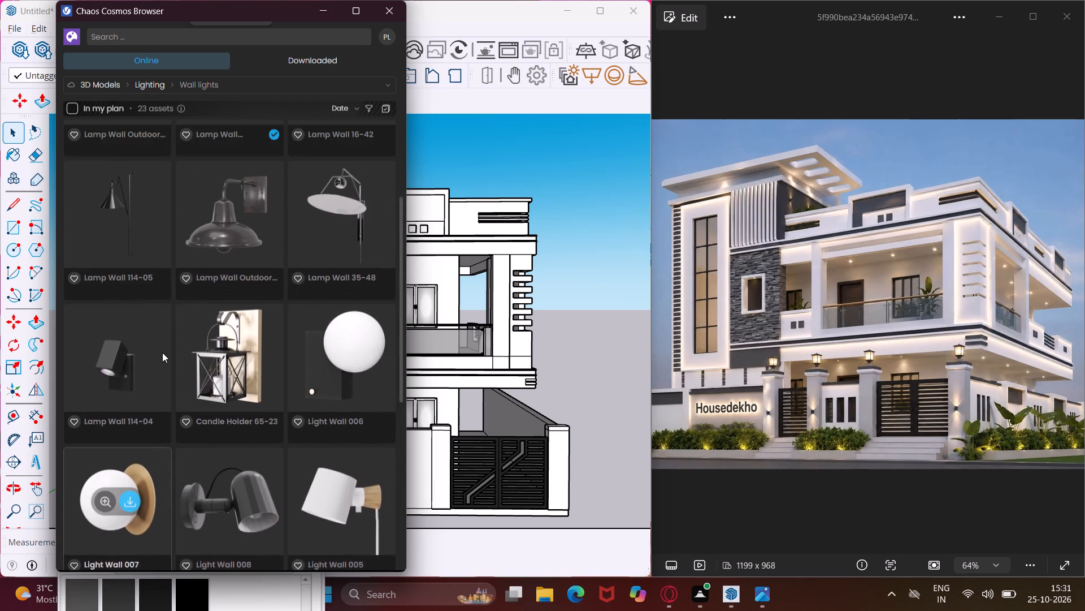
pyautogui.scroll(3, 162, 352)
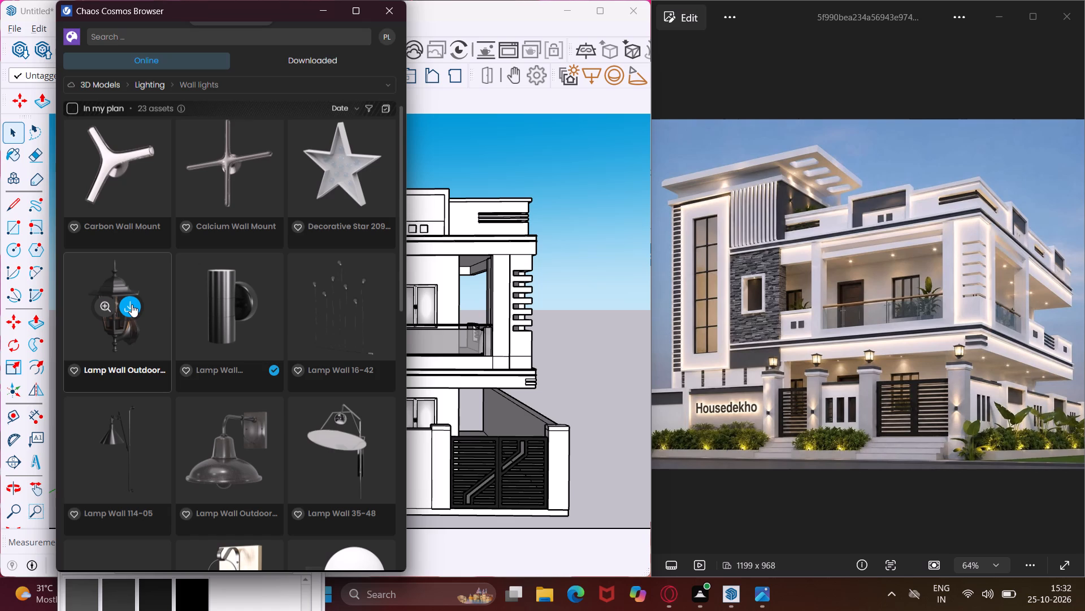
pyautogui.scroll(-1, 139, 311)
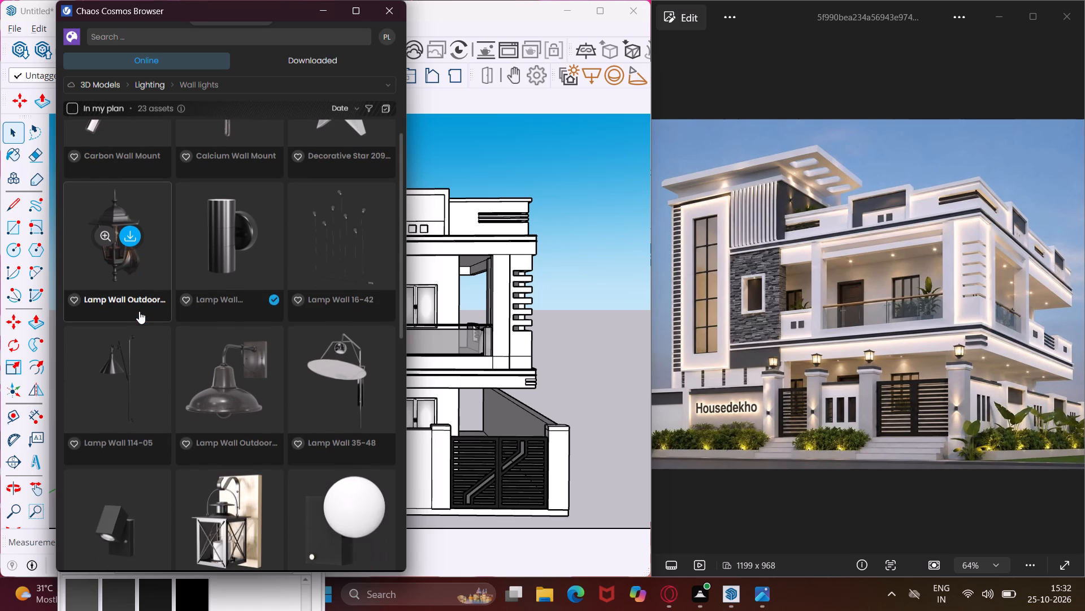
pyautogui.scroll(-1, 139, 311)
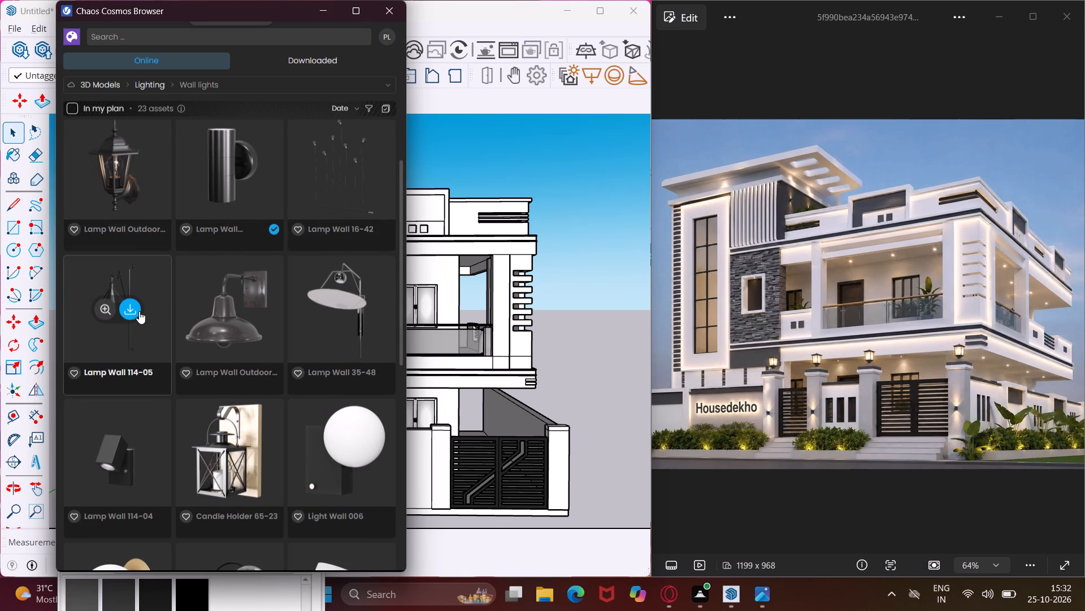
pyautogui.scroll(6, 139, 311)
pyautogui.scroll(-9, 149, 326)
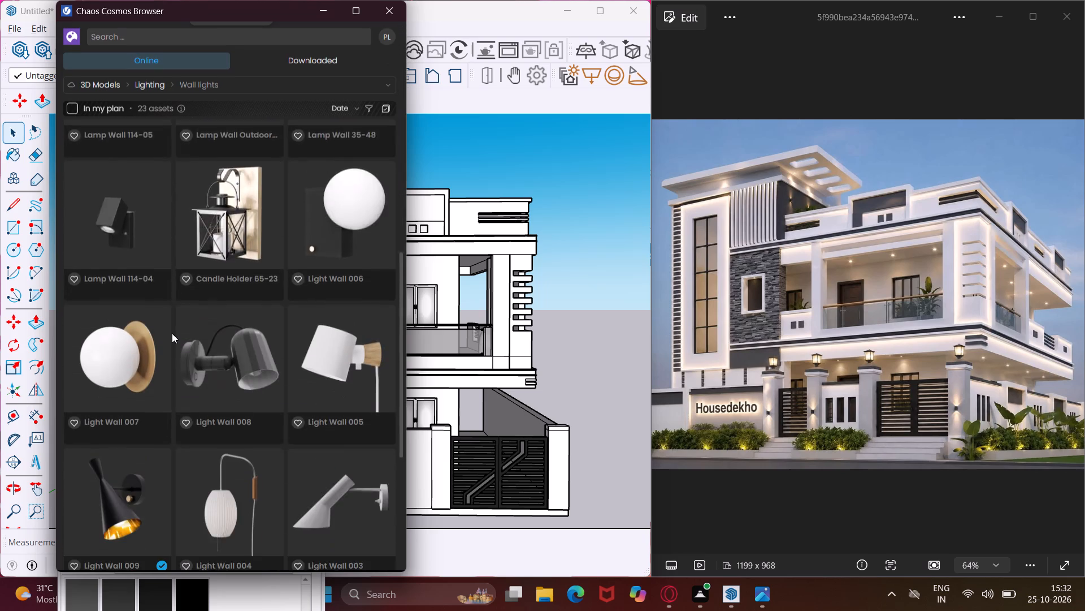
pyautogui.scroll(-4, 172, 333)
pyautogui.scroll(6, 174, 333)
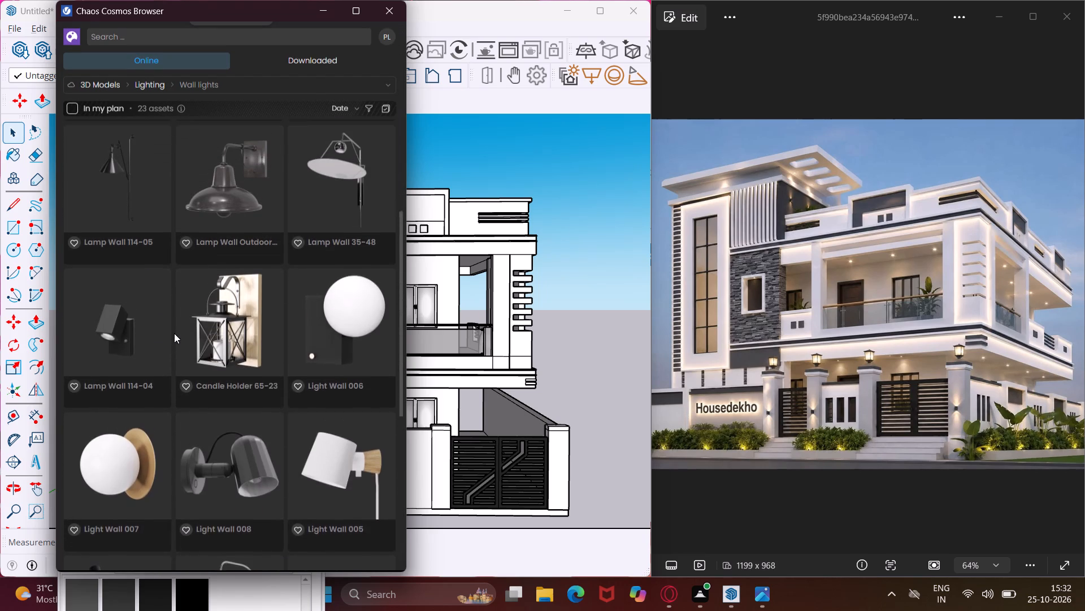
pyautogui.scroll(2, 174, 333)
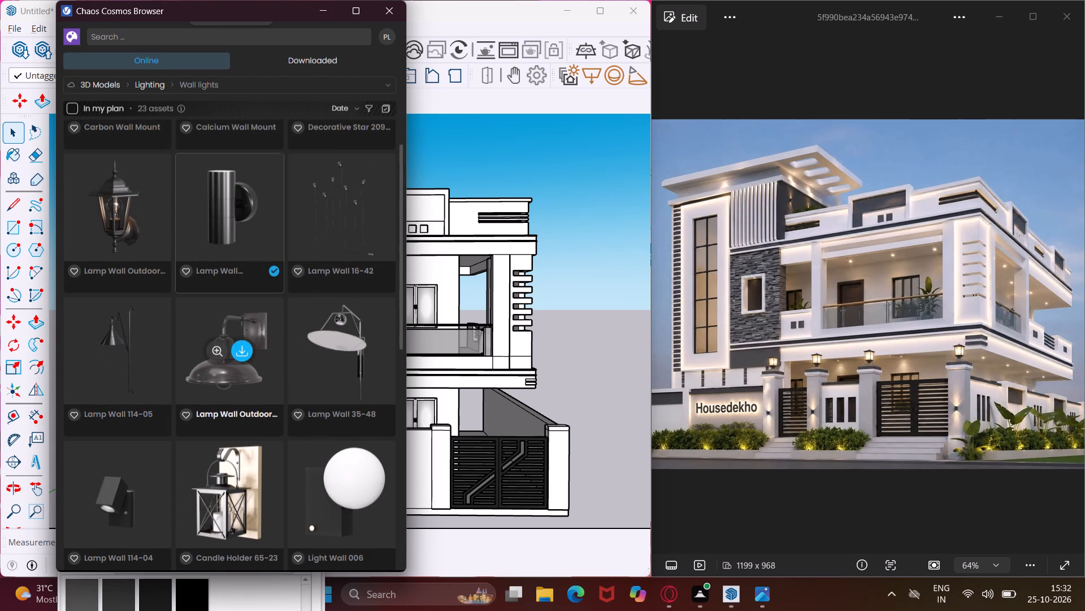
pyautogui.click(236, 205)
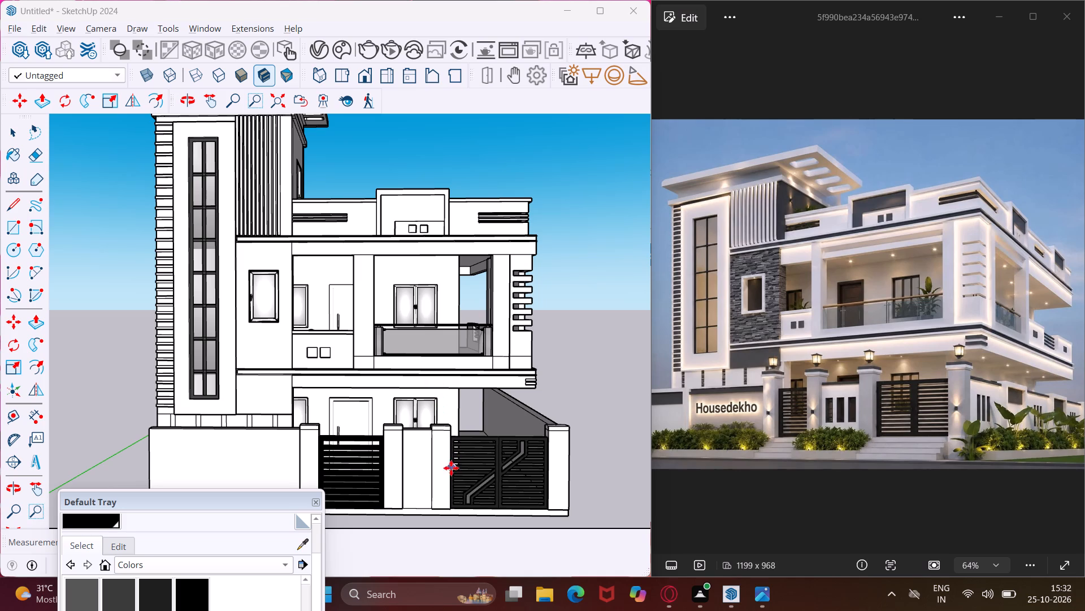
# Place one Lamp Wall Outdoor fixture on the front face of each of the four gate pillars.
pyautogui.scroll(3, 389, 480)
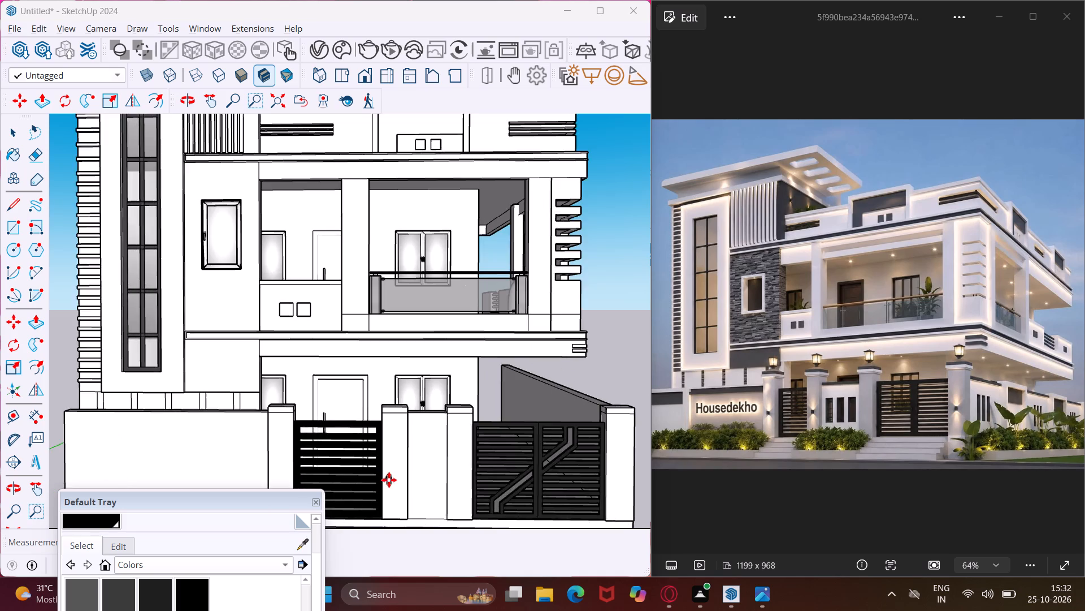
pyautogui.scroll(9, 389, 480)
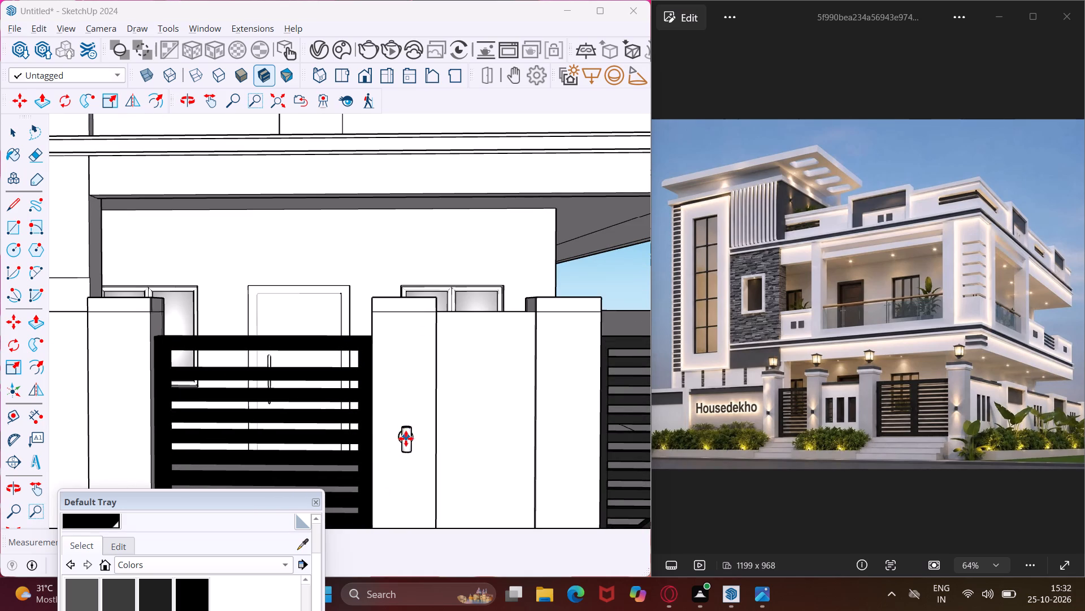
pyautogui.click(406, 438)
pyautogui.scroll(-4, 313, 425)
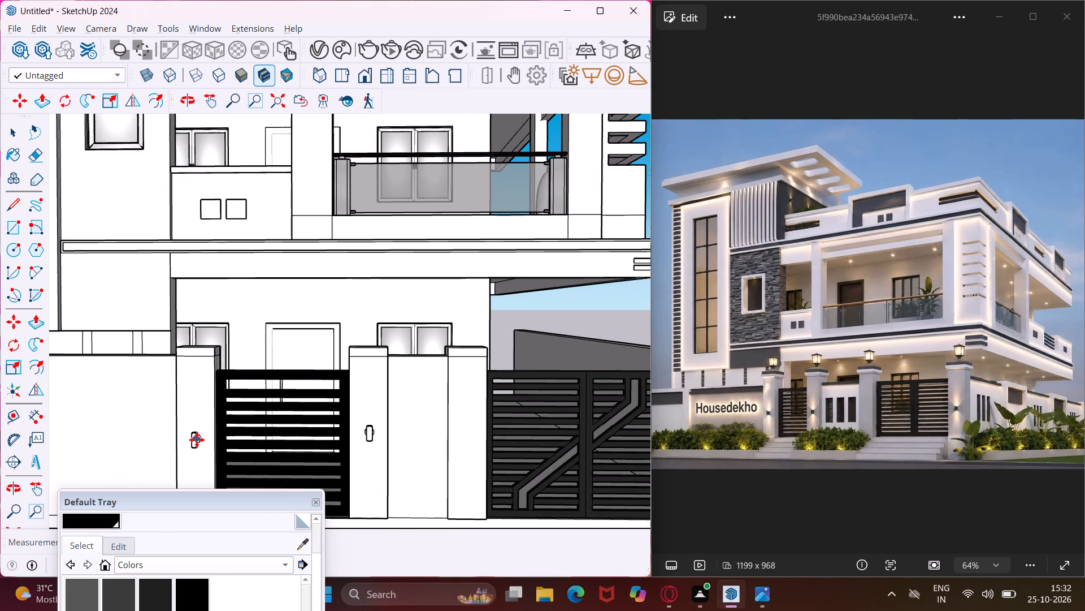
pyautogui.click(197, 440)
pyautogui.scroll(-3, 259, 420)
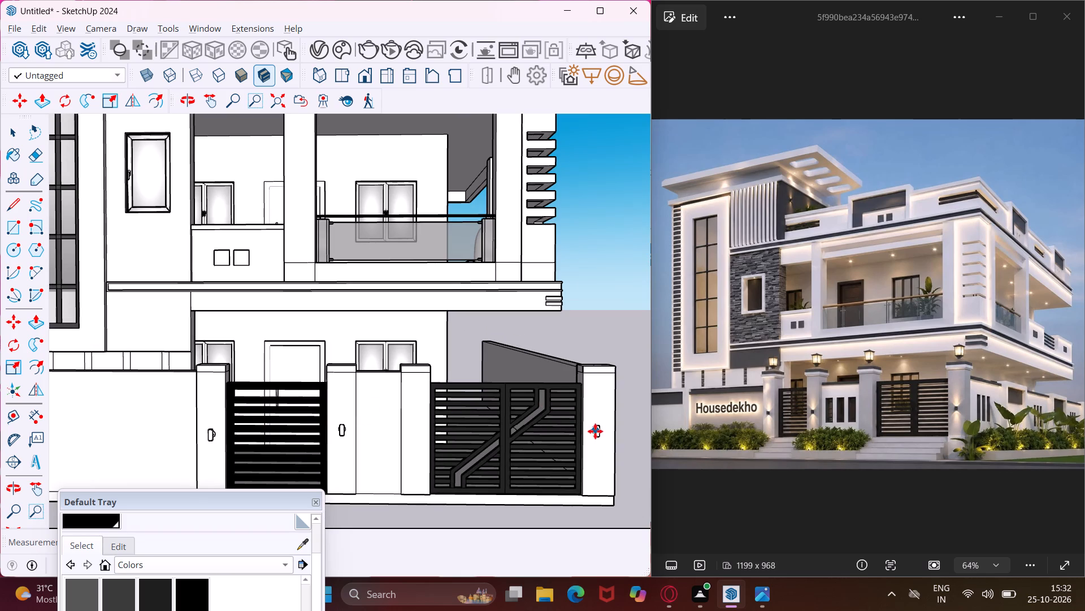
pyautogui.click(599, 434)
pyautogui.scroll(-5, 599, 434)
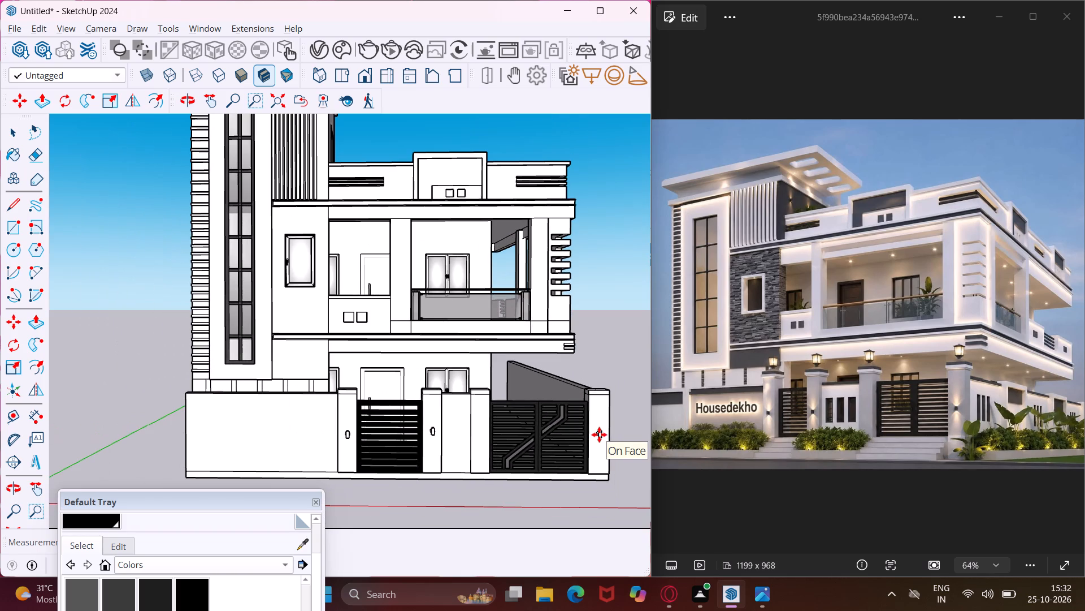
pyautogui.scroll(3, 479, 429)
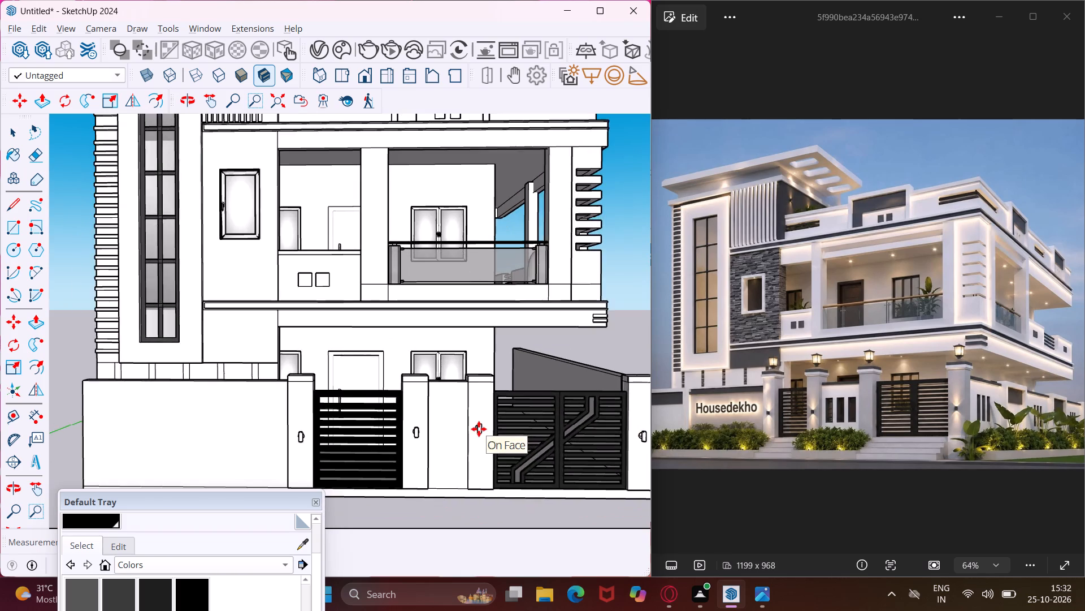
pyautogui.scroll(3, 479, 429)
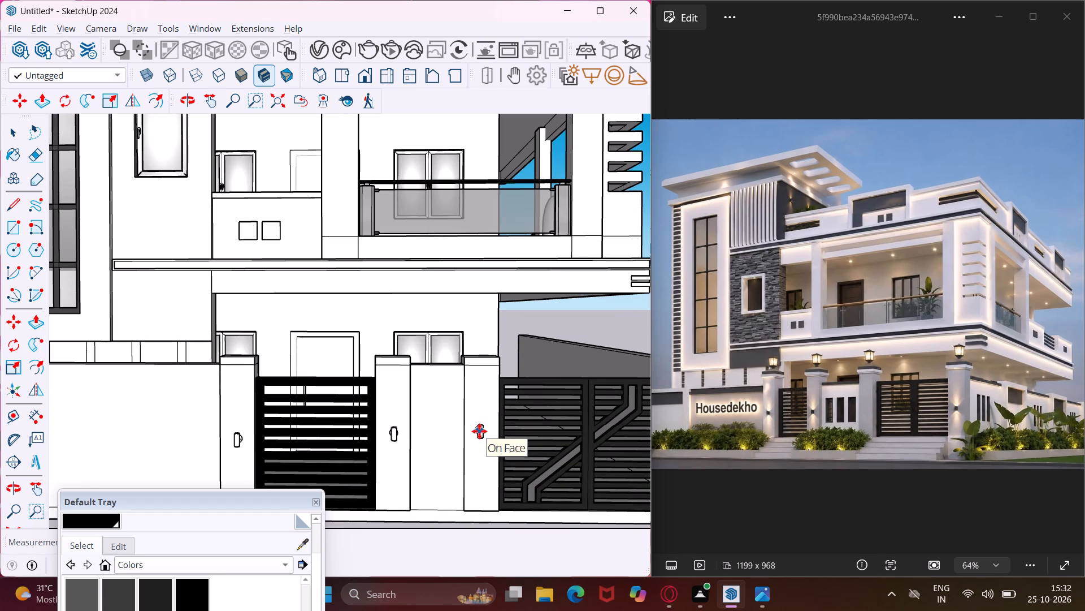
pyautogui.click(479, 431)
# Place one more wall lamp in the empty space beside the side compound wall and end placement.
pyautogui.scroll(-2, 479, 432)
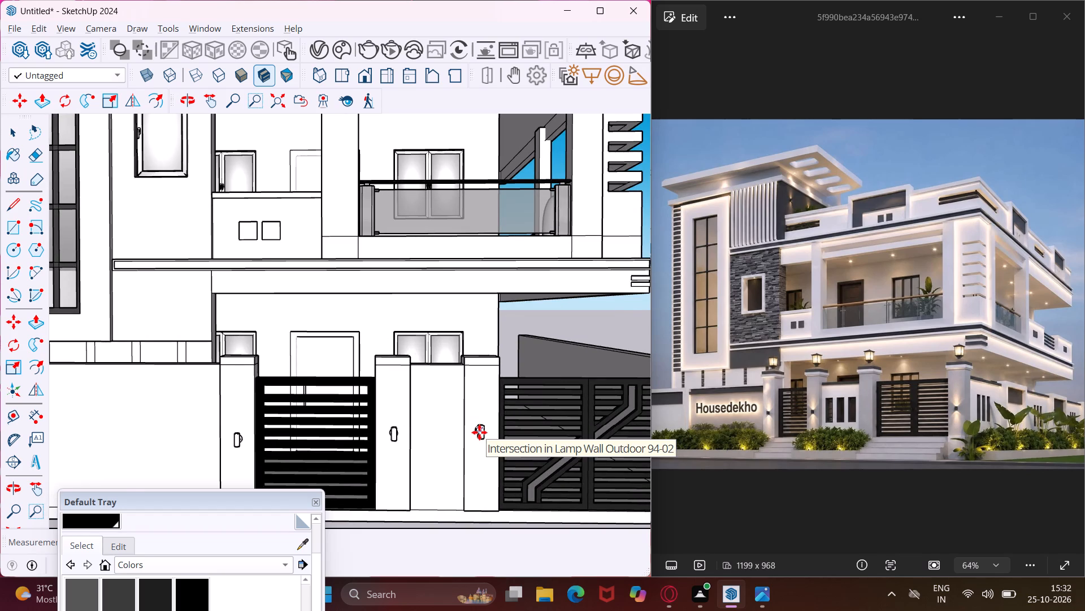
pyautogui.scroll(-2, 479, 432)
pyautogui.moveTo(376, 361); pyautogui.dragTo(243, 442, button='middle')
pyautogui.scroll(-8, 243, 442)
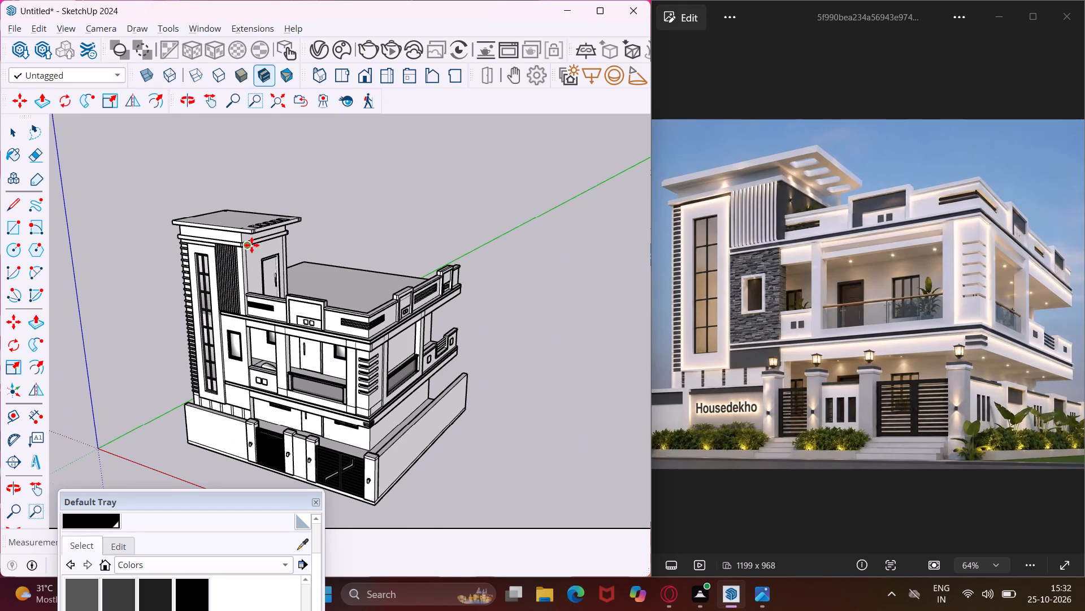
pyautogui.scroll(19, 251, 245)
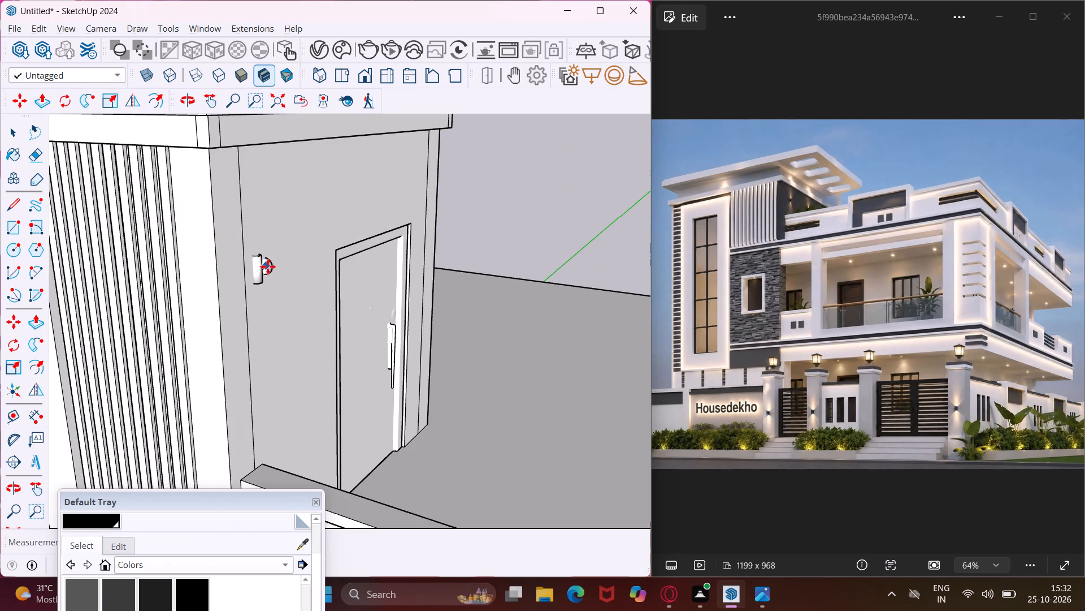
pyautogui.scroll(-16, 346, 323)
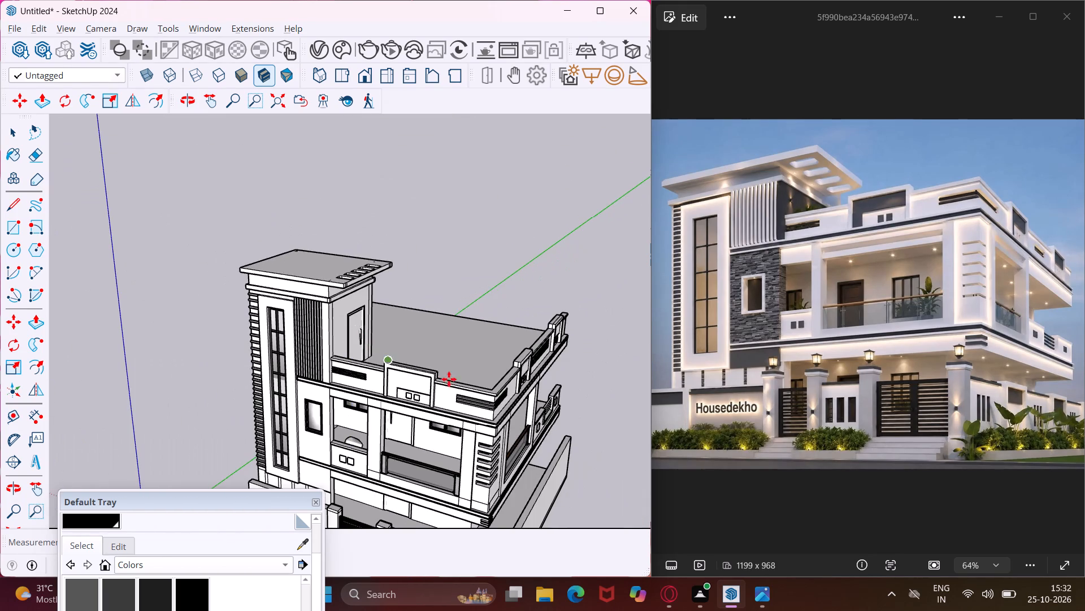
pyautogui.click(604, 487)
pyautogui.press('Escape')
pyautogui.press('space')
# Rotate the loose wall lamp beside the house by 90 degrees in the horizontal plane.
pyautogui.scroll(8, 602, 493)
pyautogui.moveTo(610, 479); pyautogui.dragTo(584, 510)
pyautogui.click(7, 346)
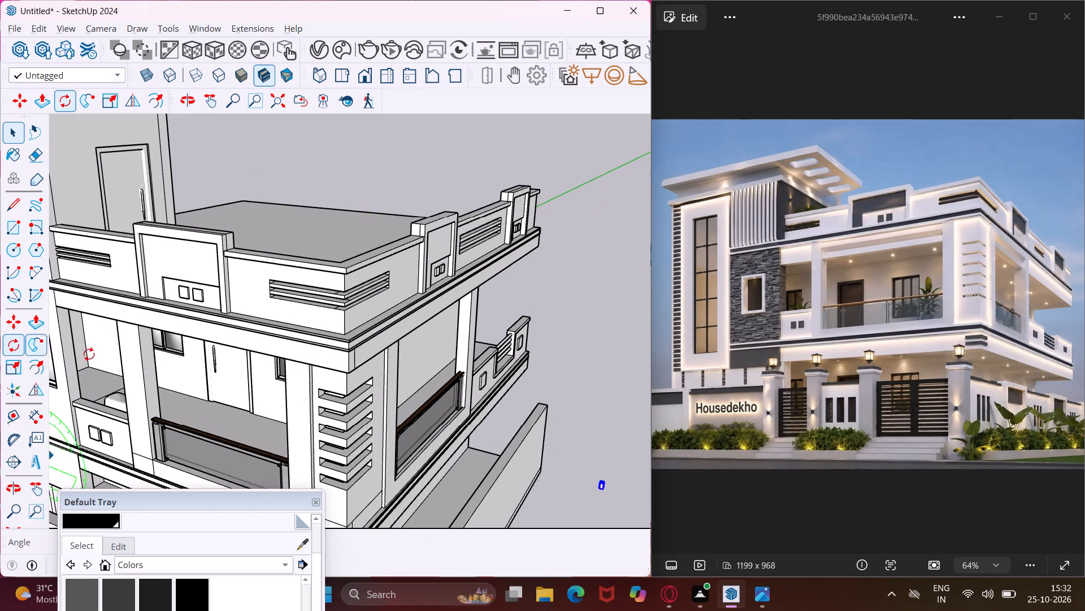
pyautogui.scroll(4, 563, 484)
pyautogui.click(570, 495)
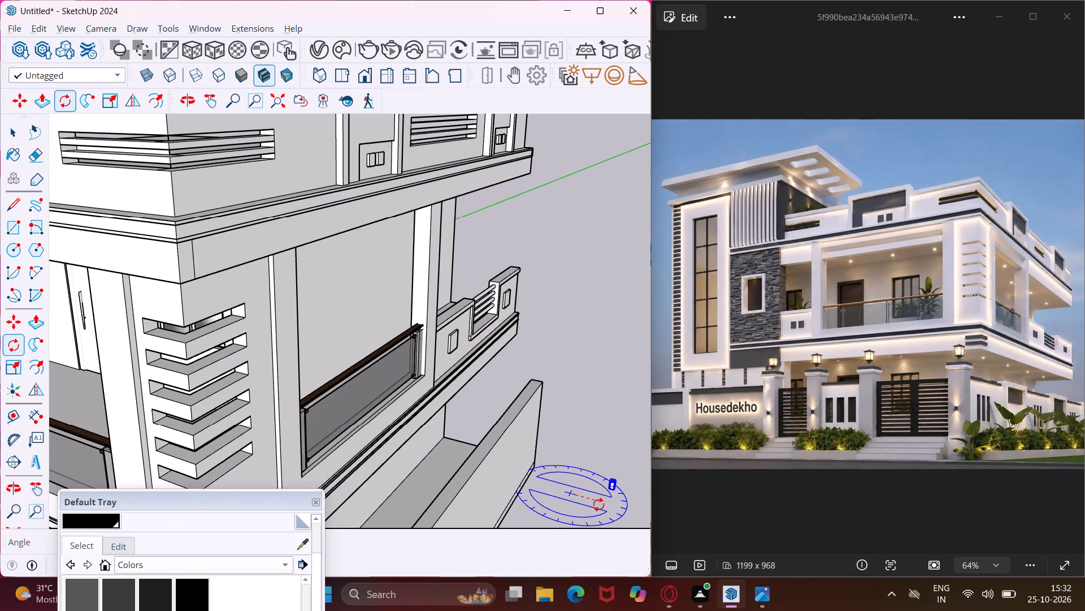
pyautogui.click(598, 505)
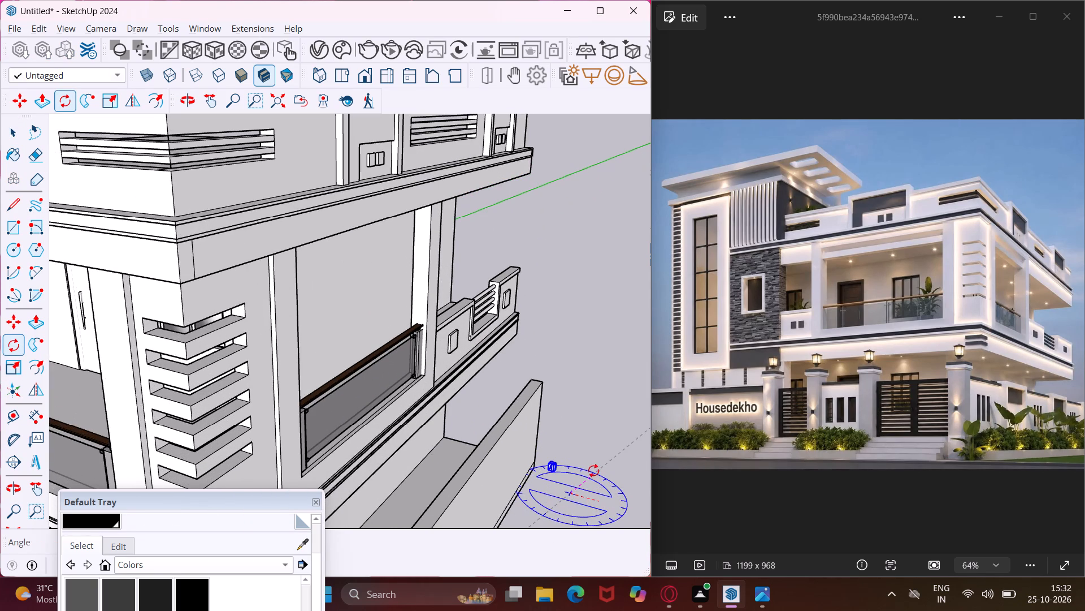
pyautogui.write('90')
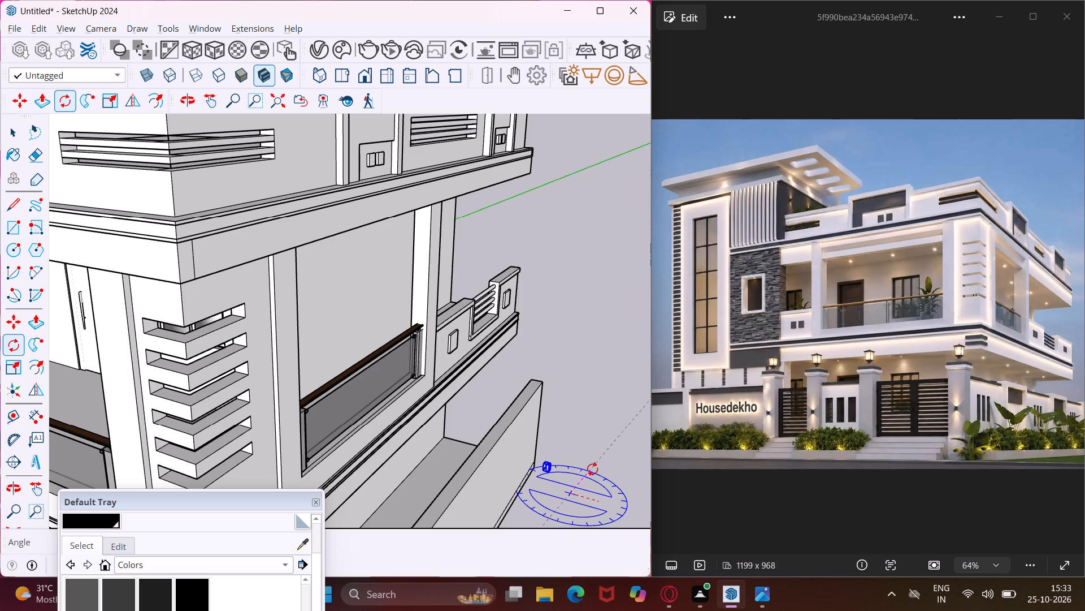
pyautogui.press('Return')
# Move the rotated lamp by its back bottom corner onto the tower's side wall, beside and above the terrace door.
pyautogui.press('m')
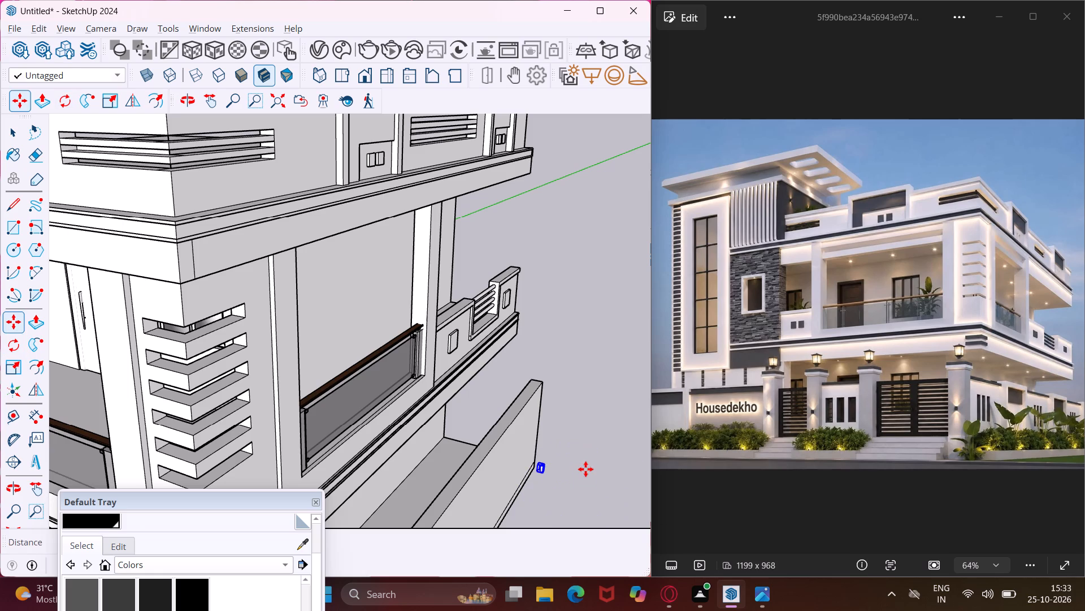
pyautogui.scroll(15, 541, 476)
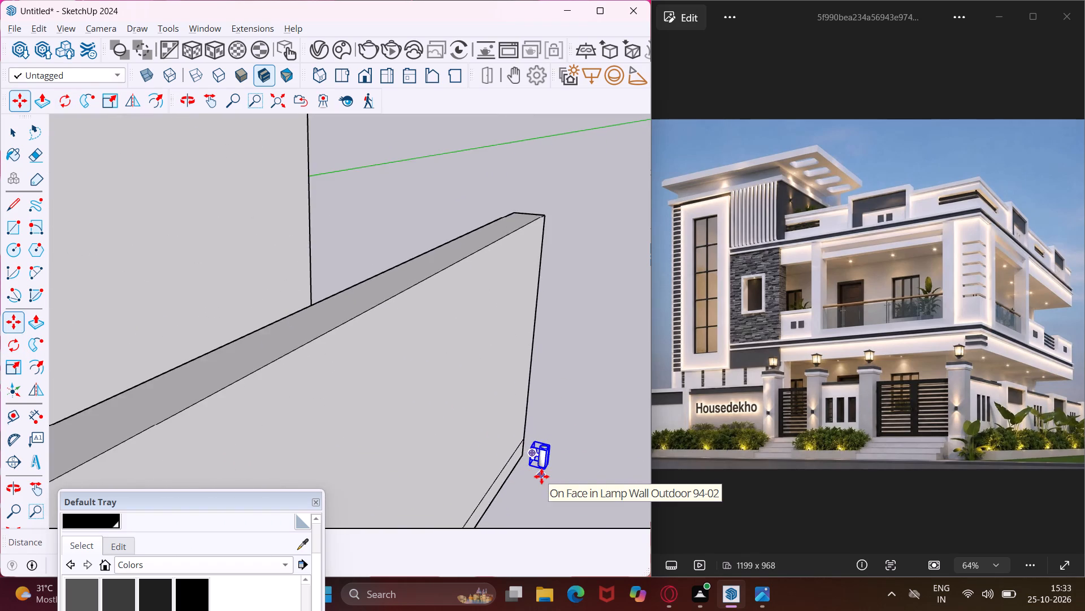
pyautogui.scroll(11, 541, 476)
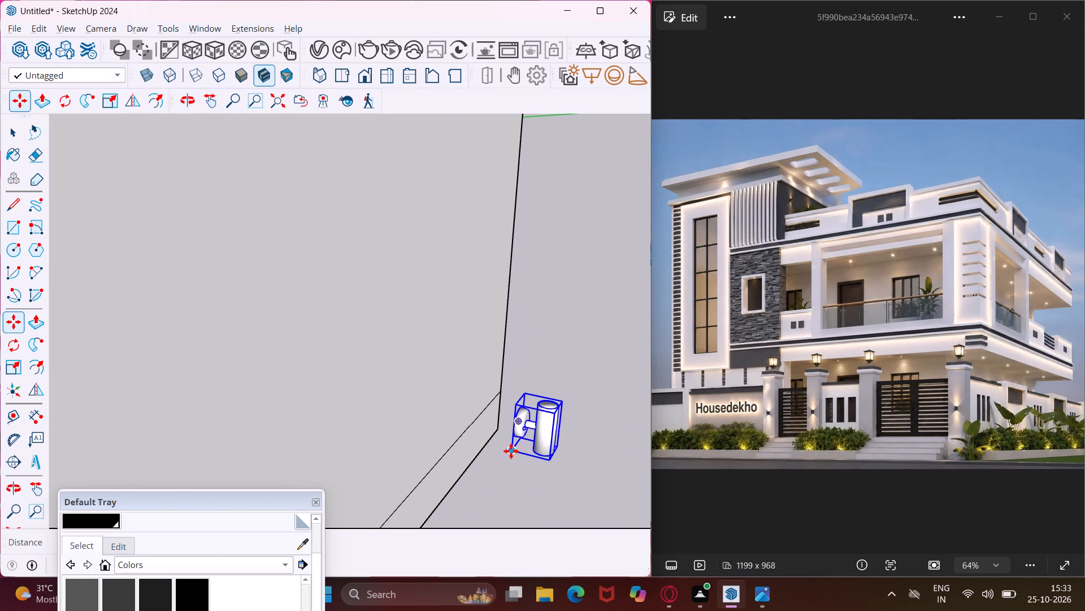
pyautogui.click(511, 451)
pyautogui.scroll(-20, 523, 474)
pyautogui.scroll(-6, 523, 474)
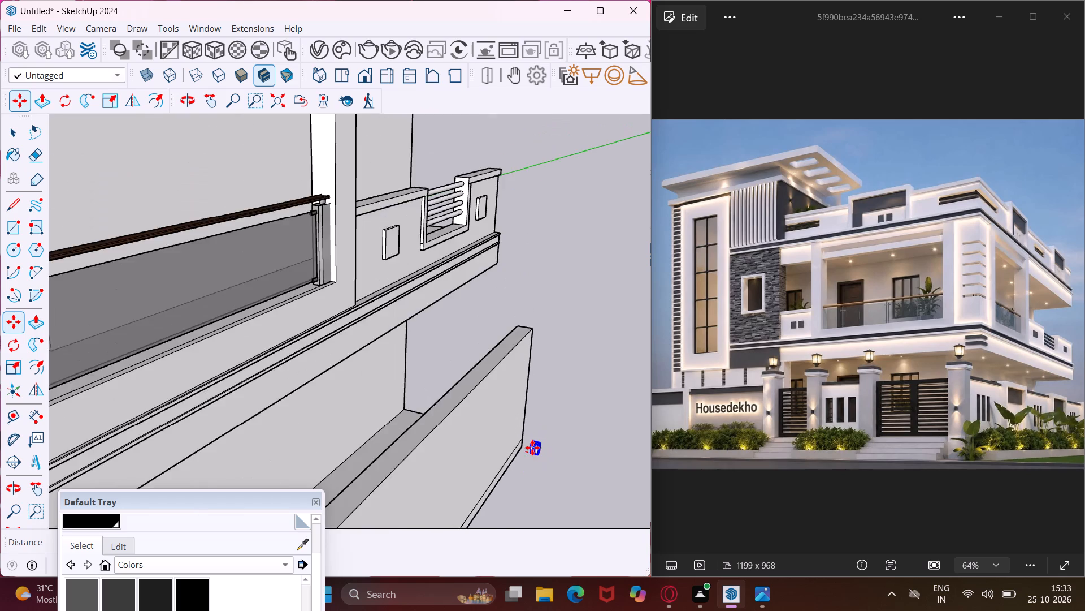
pyautogui.scroll(-7, 532, 448)
pyautogui.scroll(2, 298, 281)
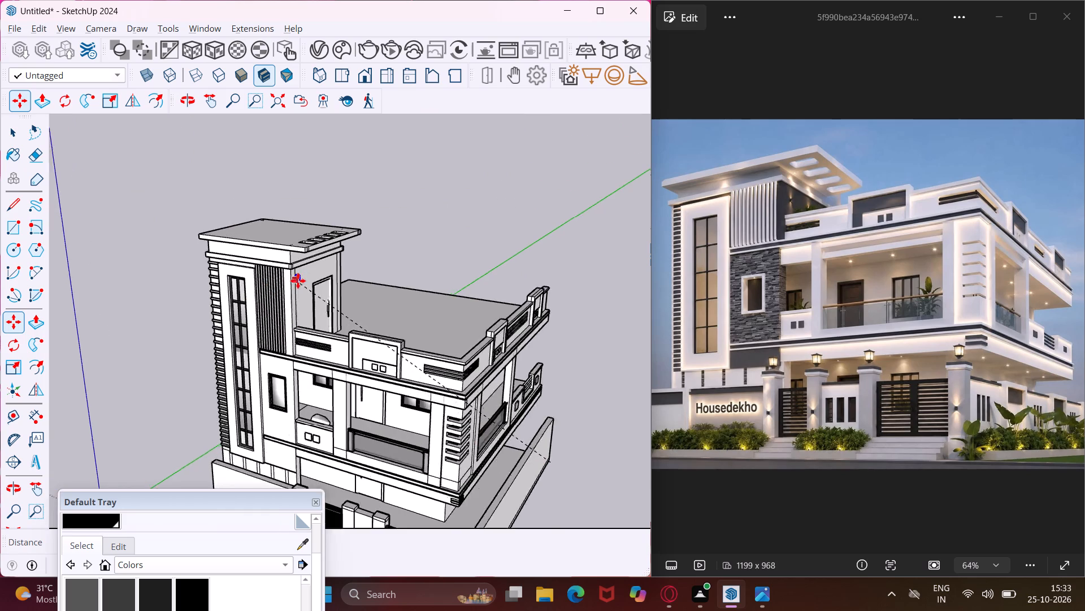
pyautogui.scroll(14, 298, 281)
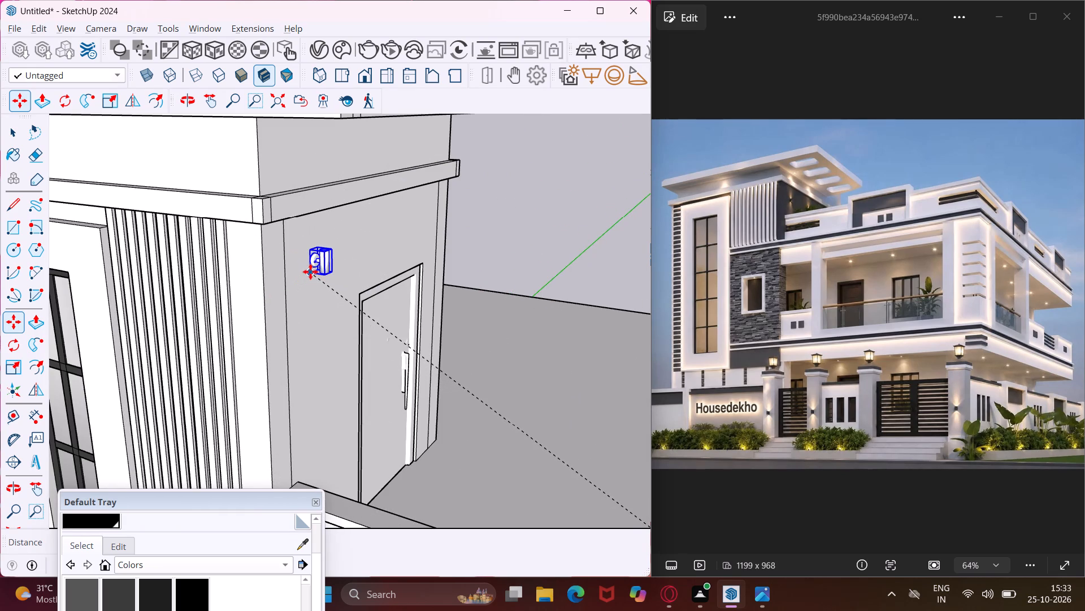
pyautogui.click(306, 272)
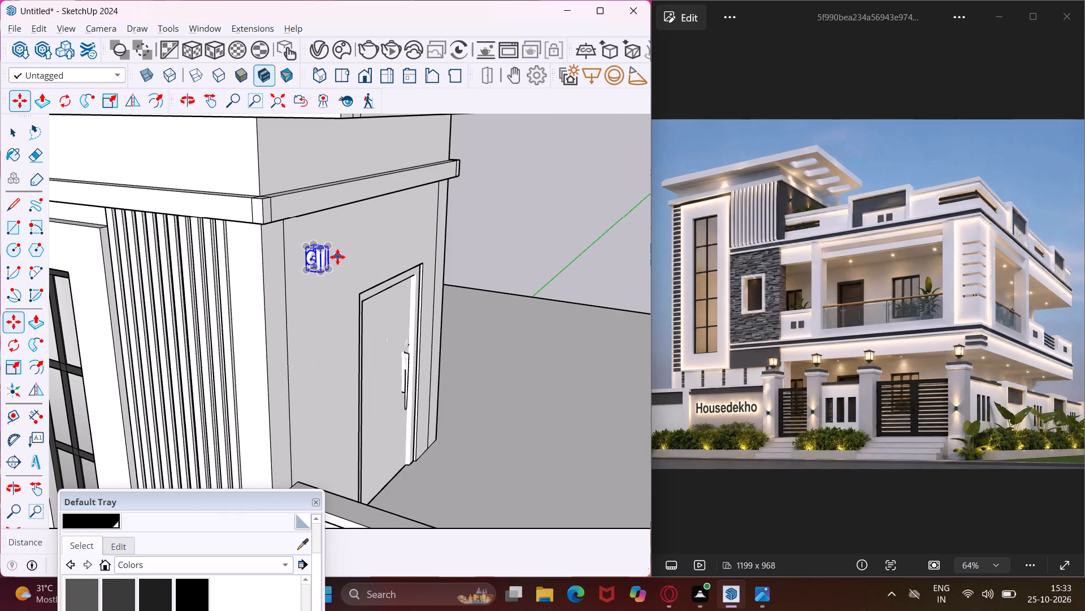
# Copy the tower wall lamp twice along the same wall, spacing a row of three above the terrace door.
pyautogui.press('m')
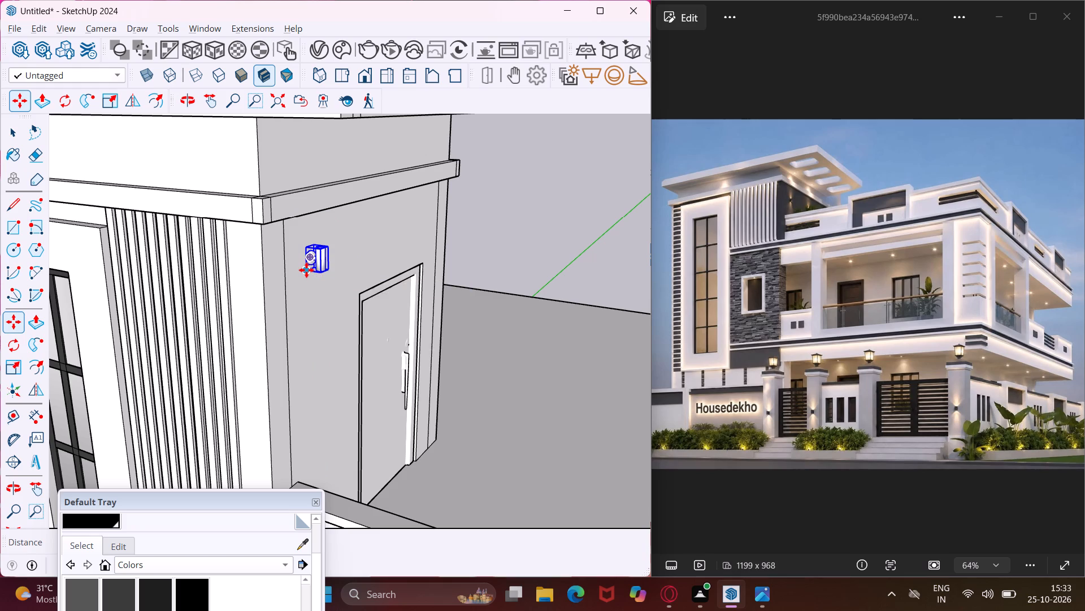
pyautogui.click(306, 270)
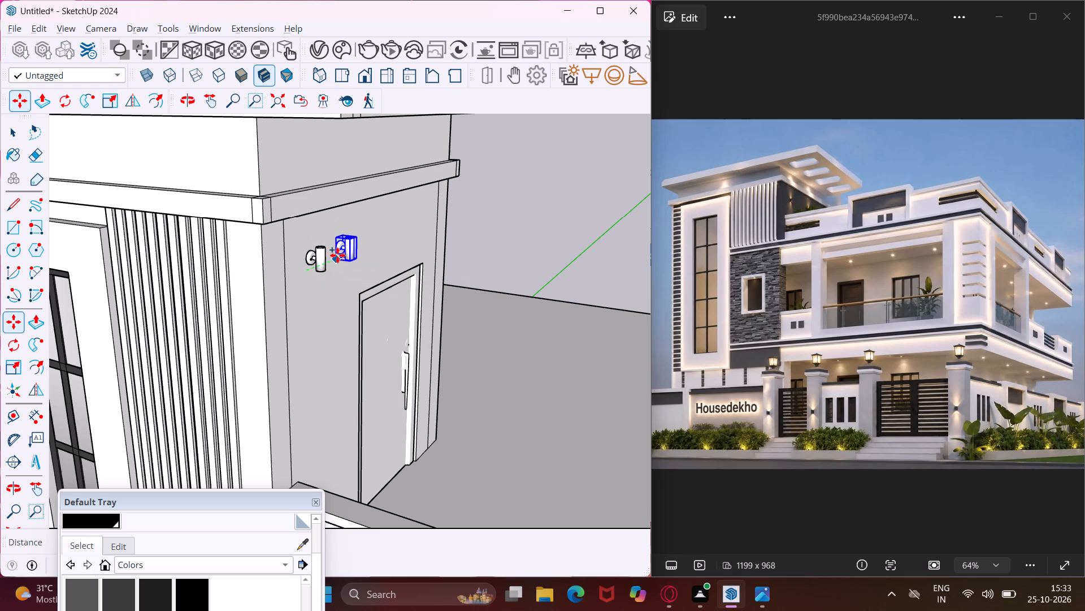
pyautogui.click(357, 249)
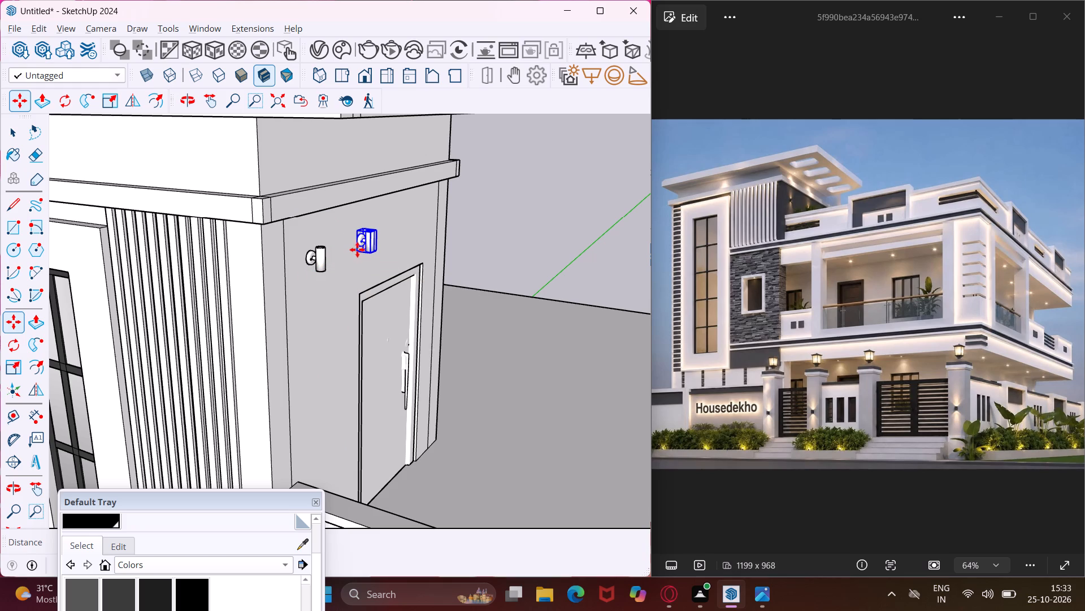
pyautogui.click(355, 254)
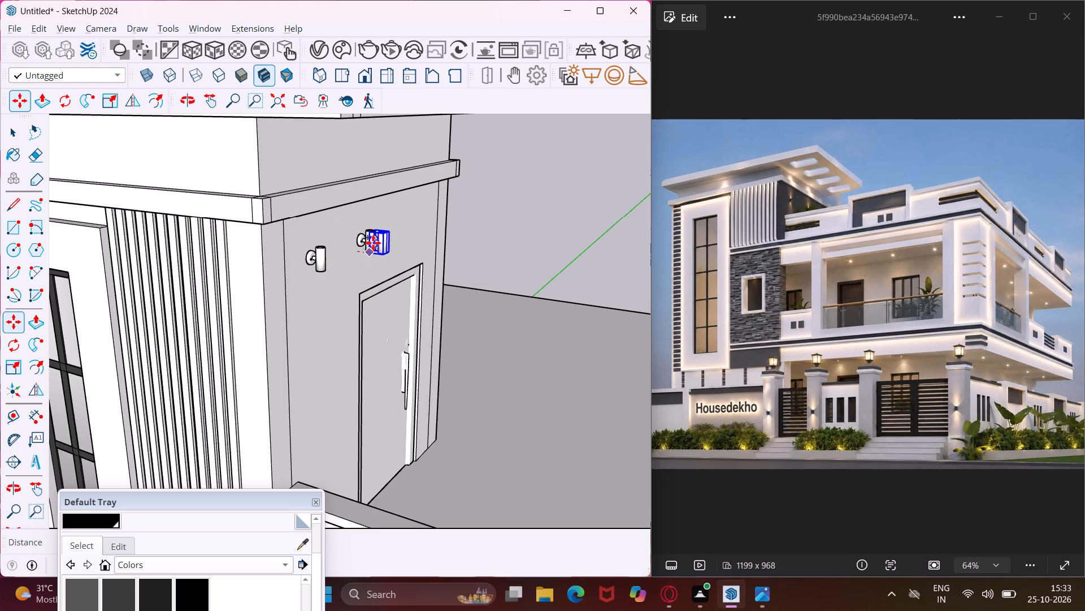
pyautogui.click(406, 228)
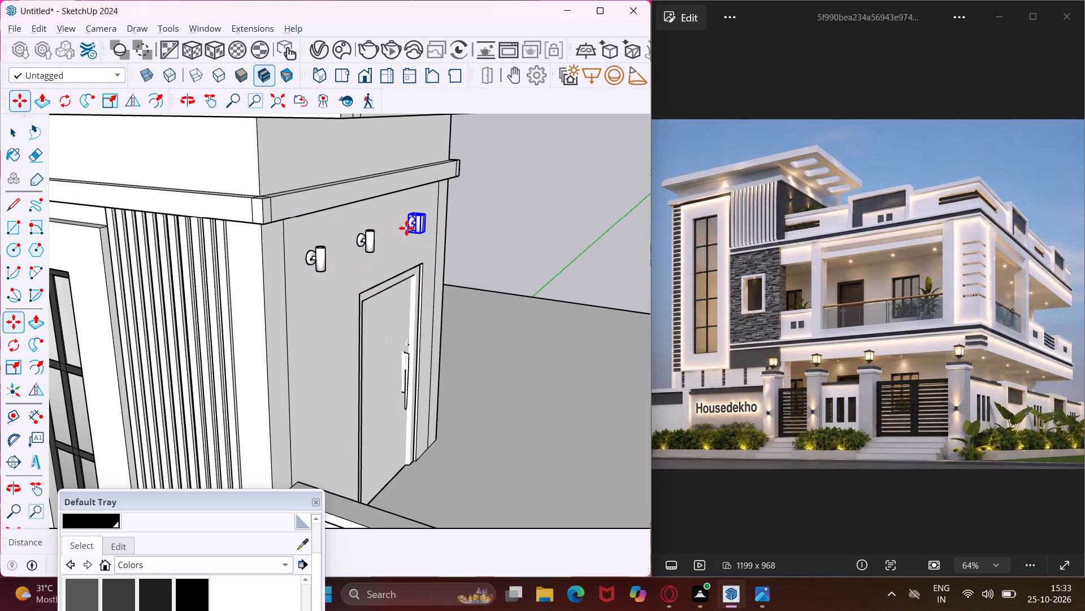
pyautogui.press('Escape')
pyautogui.press('Escape')
pyautogui.press('space')
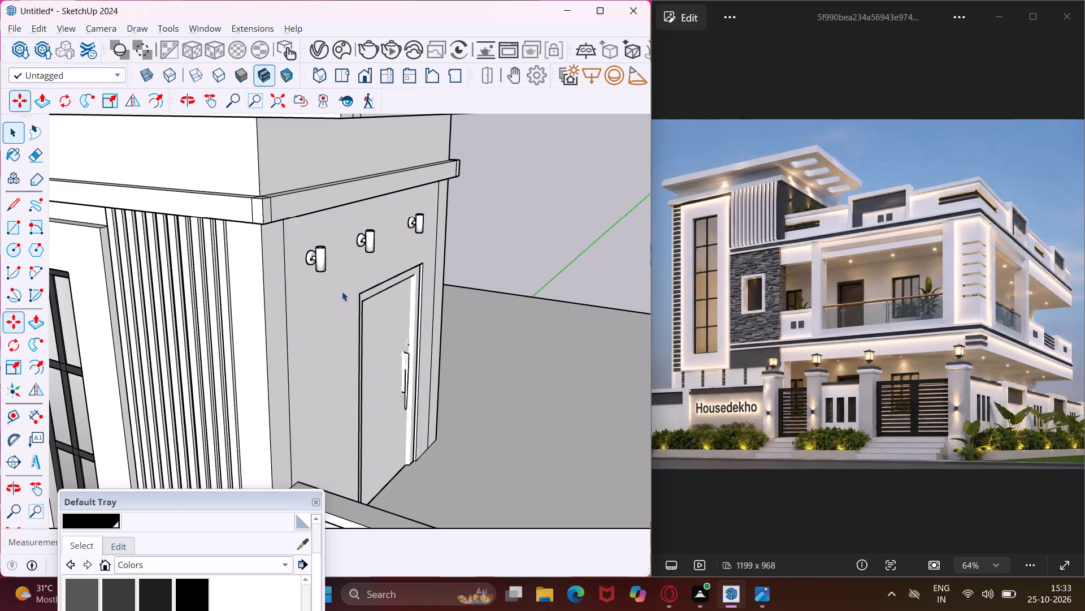
# Examine the tower and gate pillar lamps from the front and the corner against the reference image.
pyautogui.scroll(-16, 326, 302)
pyautogui.scroll(-5, 319, 312)
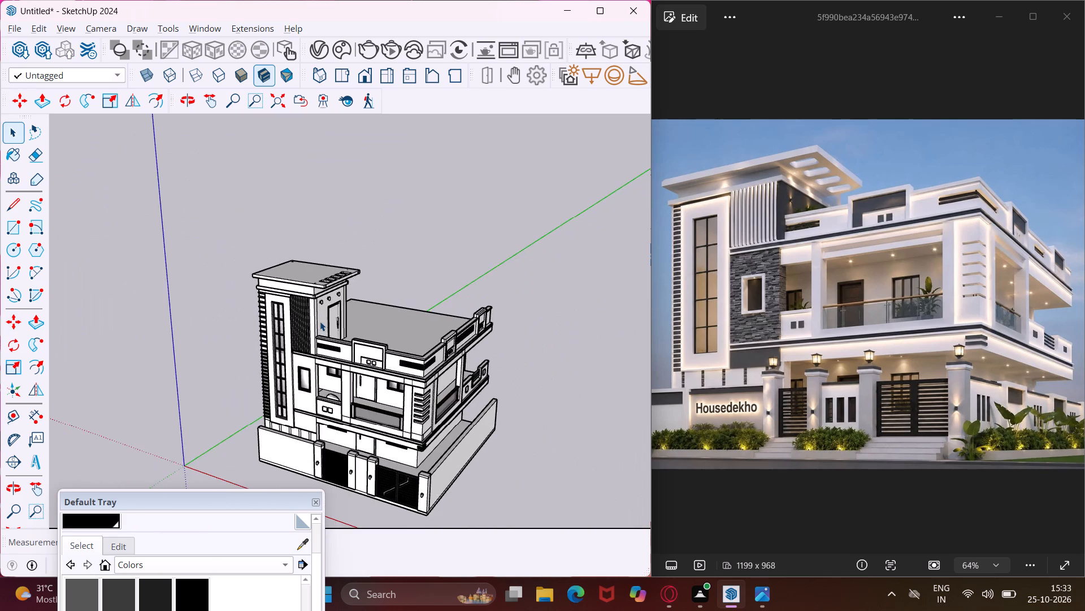
pyautogui.scroll(-4, 320, 324)
pyautogui.scroll(4, 347, 427)
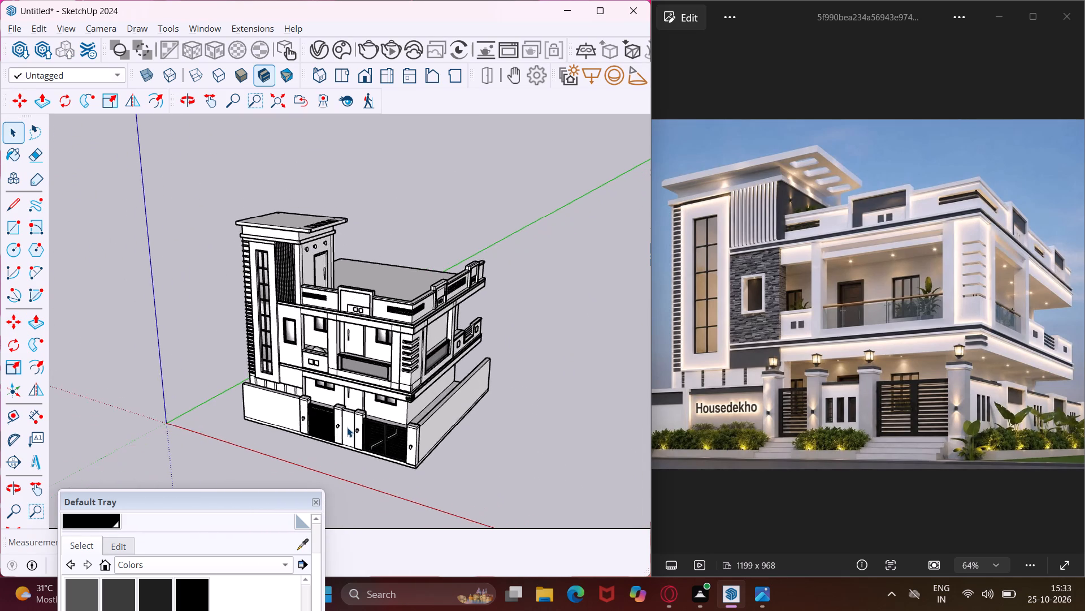
pyautogui.scroll(6, 348, 428)
pyautogui.moveTo(348, 428); pyautogui.dragTo(476, 348, button='middle')
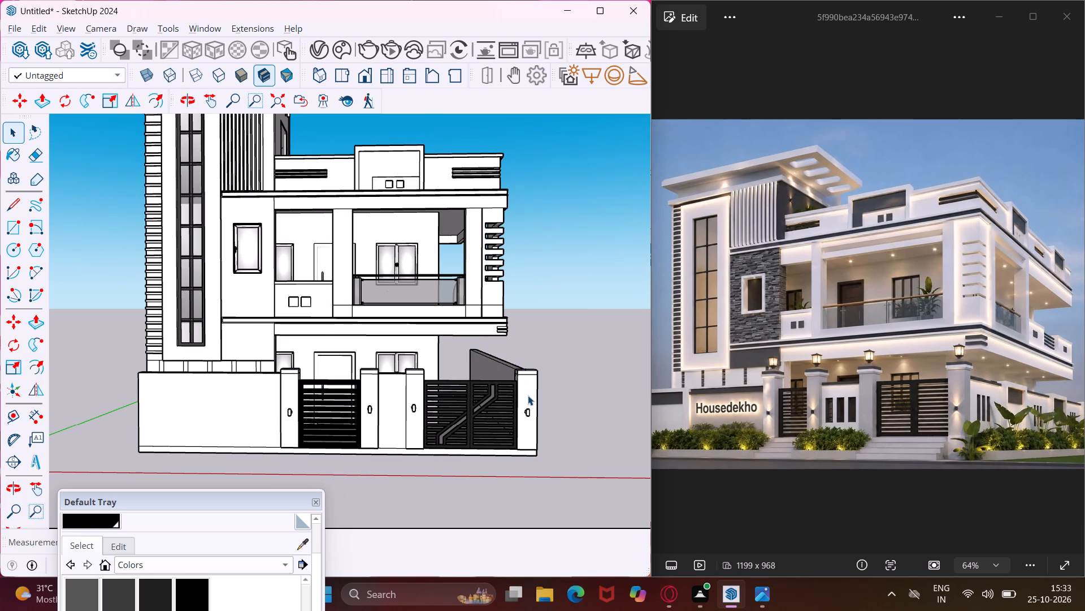
pyautogui.scroll(3, 528, 399)
pyautogui.moveTo(528, 399); pyautogui.dragTo(468, 429, button='middle')
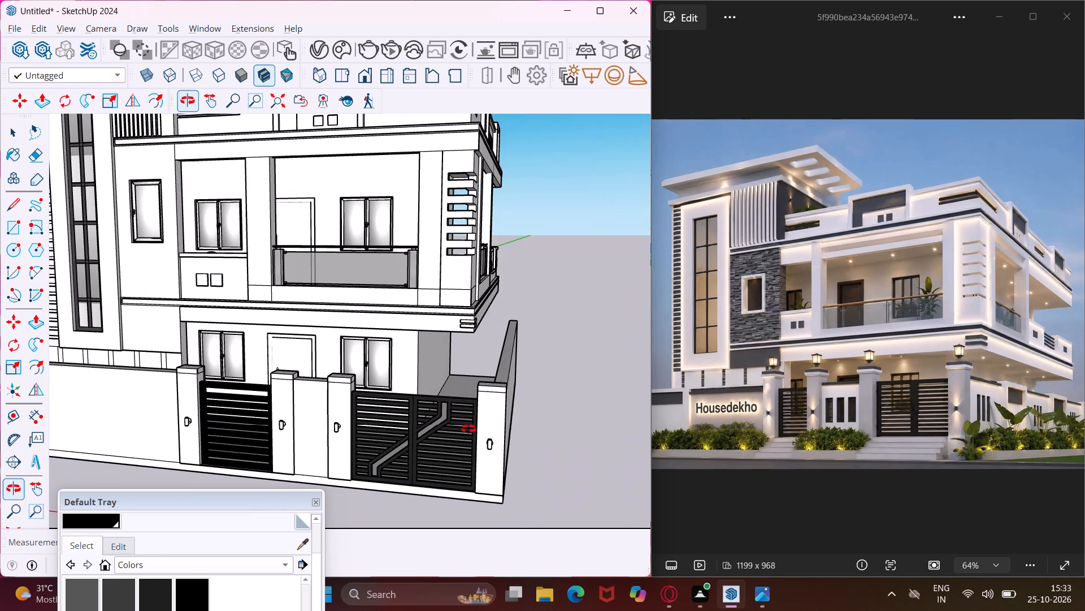
# Examine the gate side, the tower's terrace lamps and the whole front facade against the reference image.
pyautogui.moveTo(468, 429); pyautogui.dragTo(439, 438, button='middle')
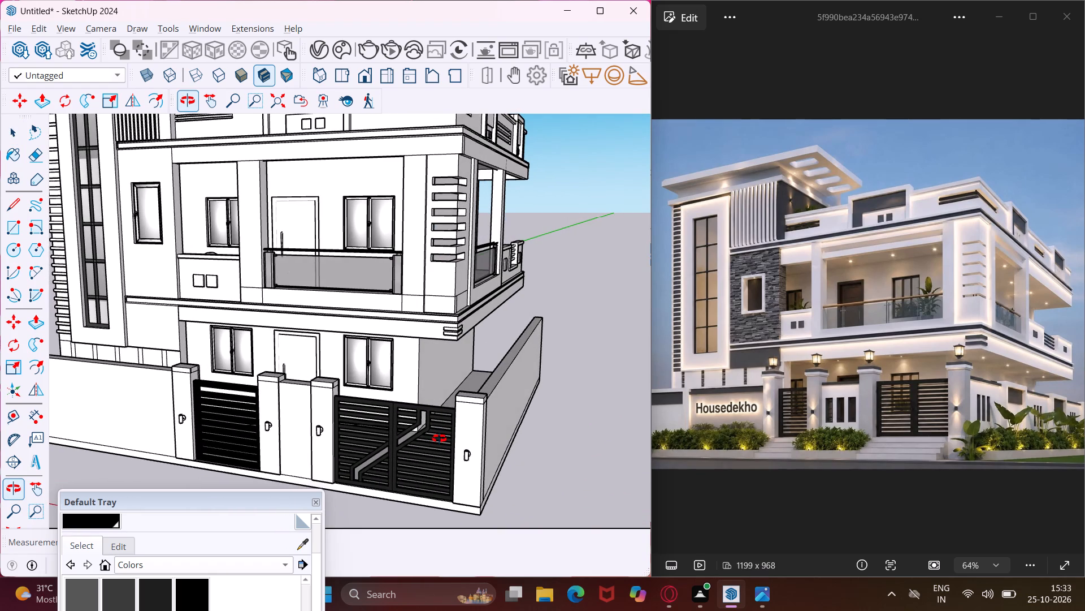
pyautogui.moveTo(439, 438); pyautogui.dragTo(431, 438, button='middle')
pyautogui.scroll(-5, 428, 401)
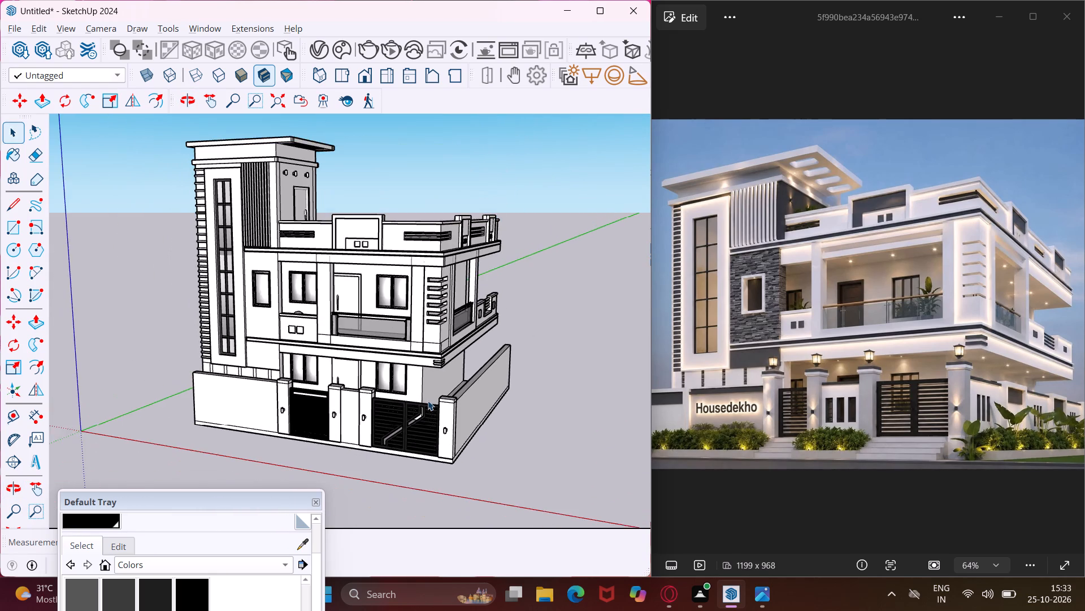
pyautogui.scroll(-2, 428, 401)
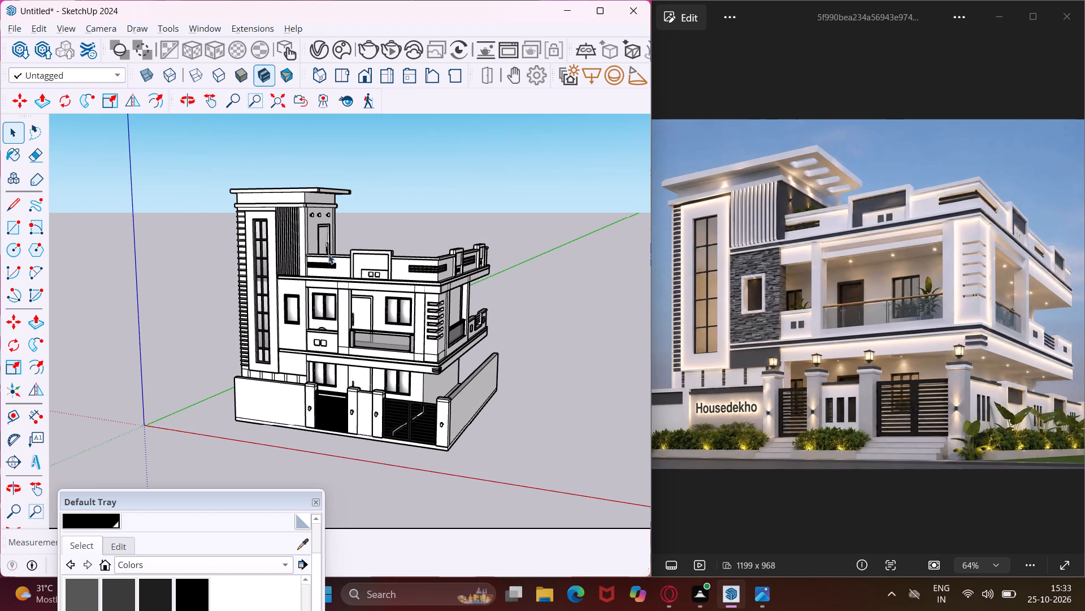
pyautogui.scroll(11, 312, 197)
pyautogui.moveTo(312, 197); pyautogui.dragTo(349, 126, button='middle')
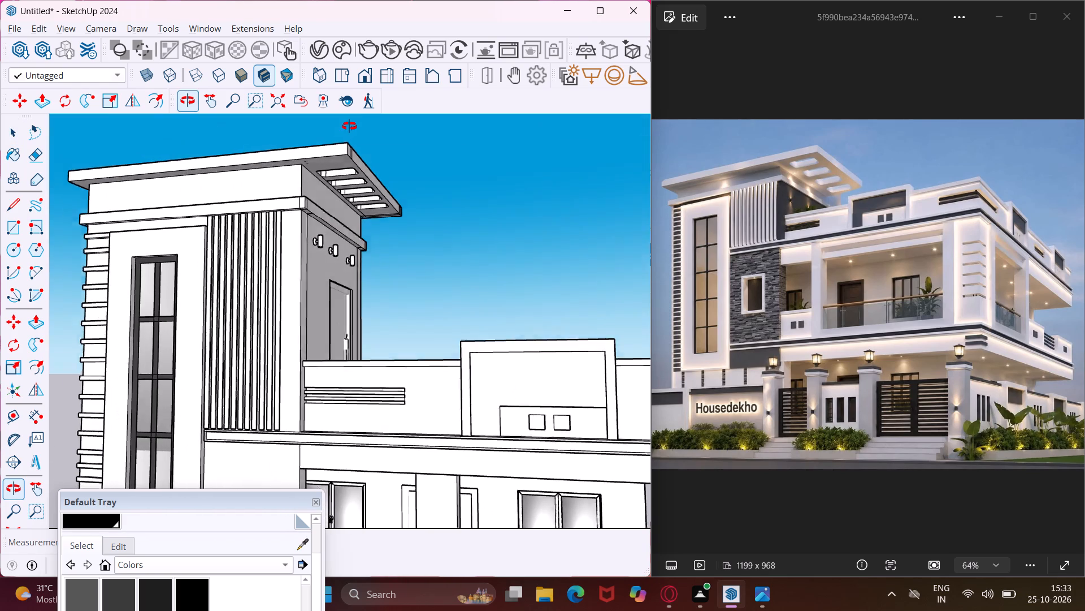
pyautogui.moveTo(349, 126); pyautogui.dragTo(350, 126, button='middle')
pyautogui.scroll(-5, 329, 207)
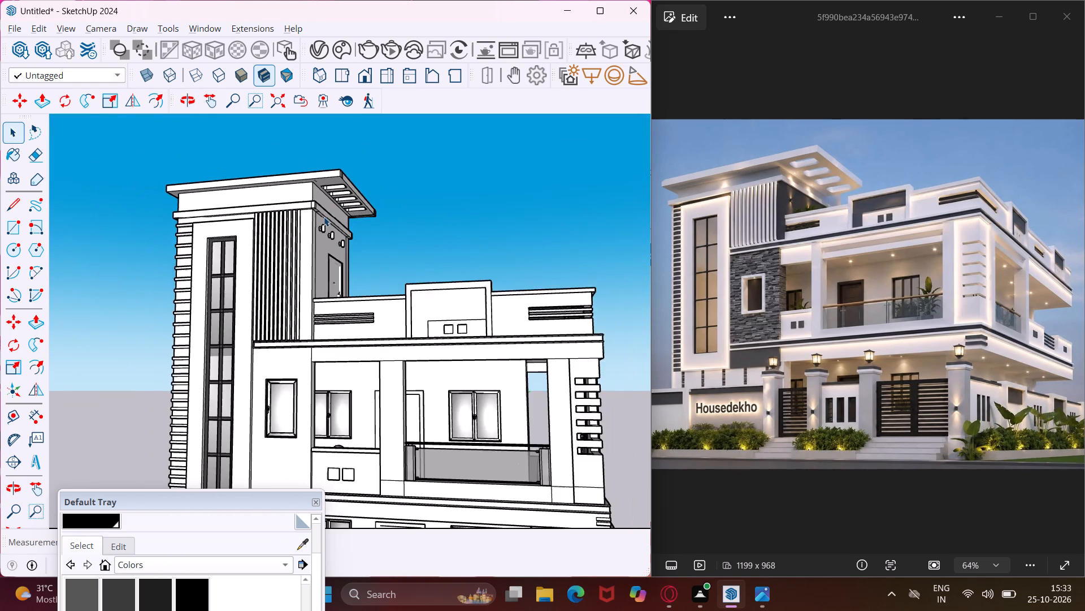
pyautogui.scroll(-7, 324, 217)
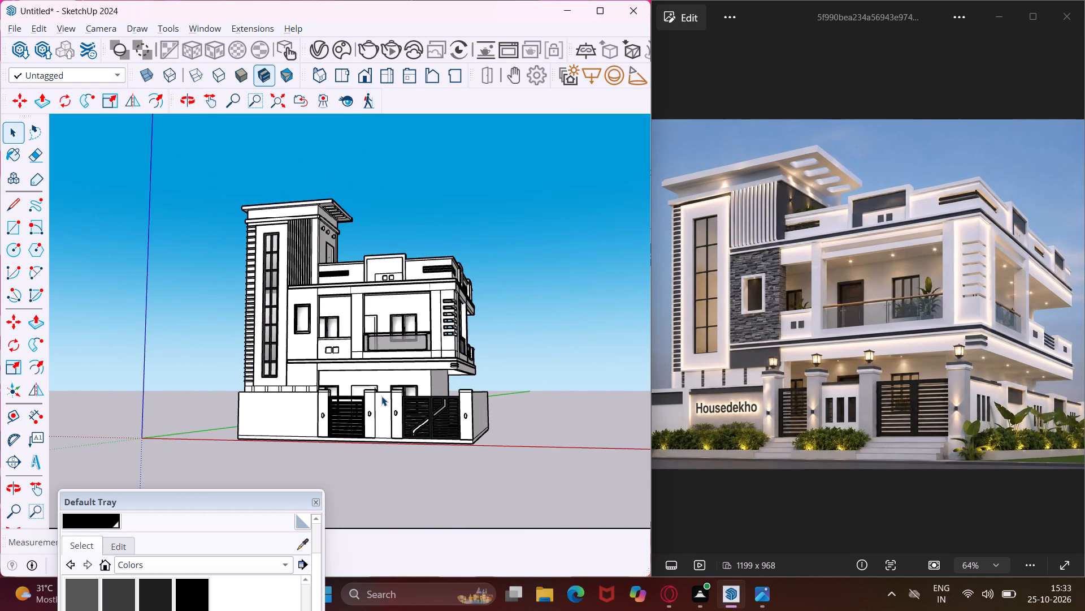
pyautogui.scroll(4, 384, 398)
pyautogui.moveTo(384, 398); pyautogui.dragTo(425, 479, button='middle')
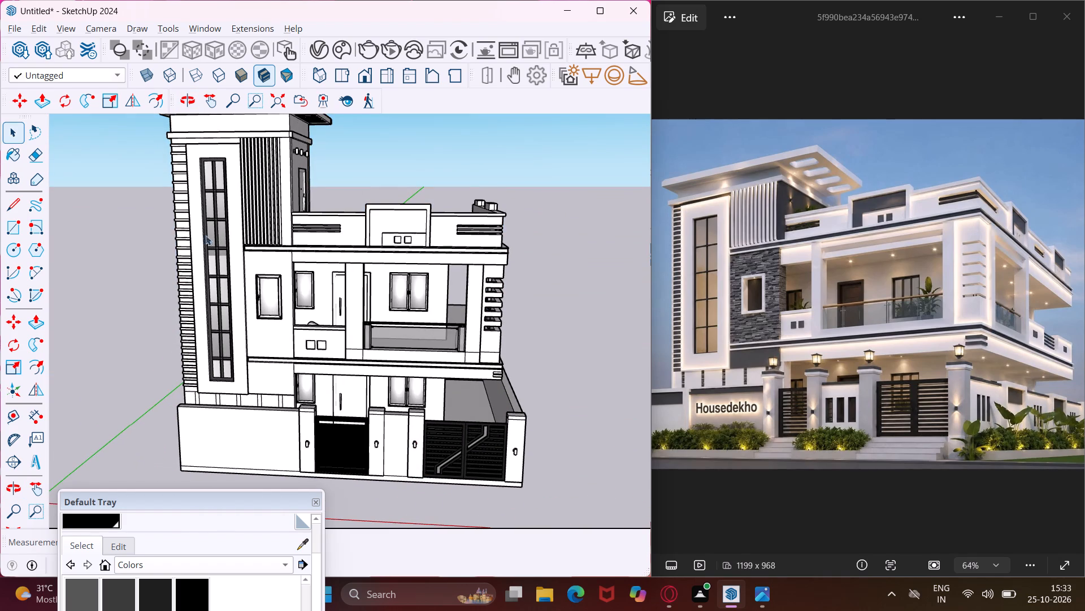
# Search 3D Warehouse for "wall light" models.
pyautogui.click(197, 27)
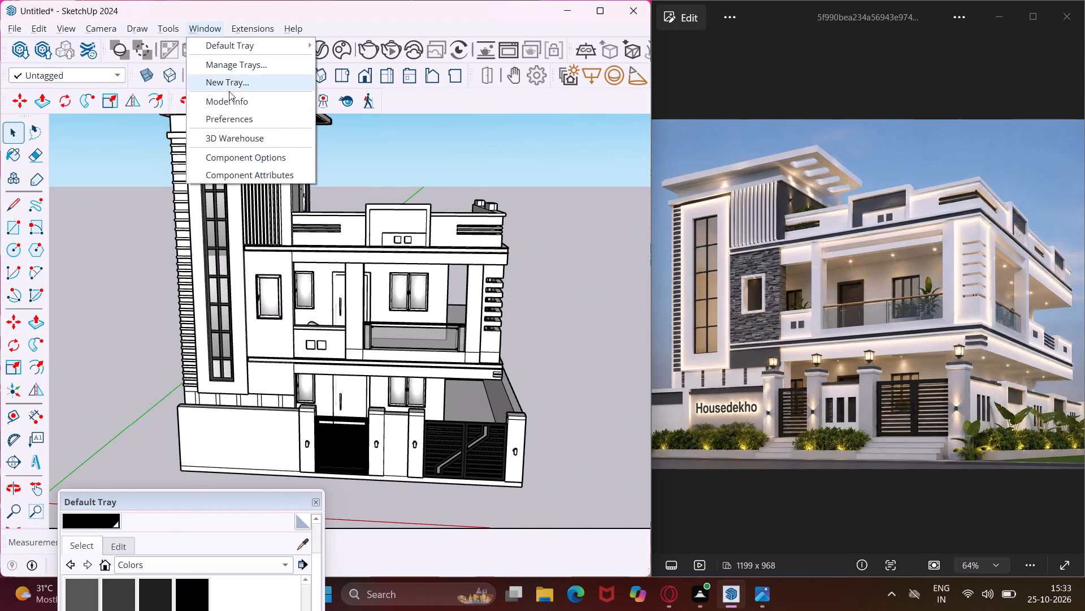
pyautogui.click(245, 134)
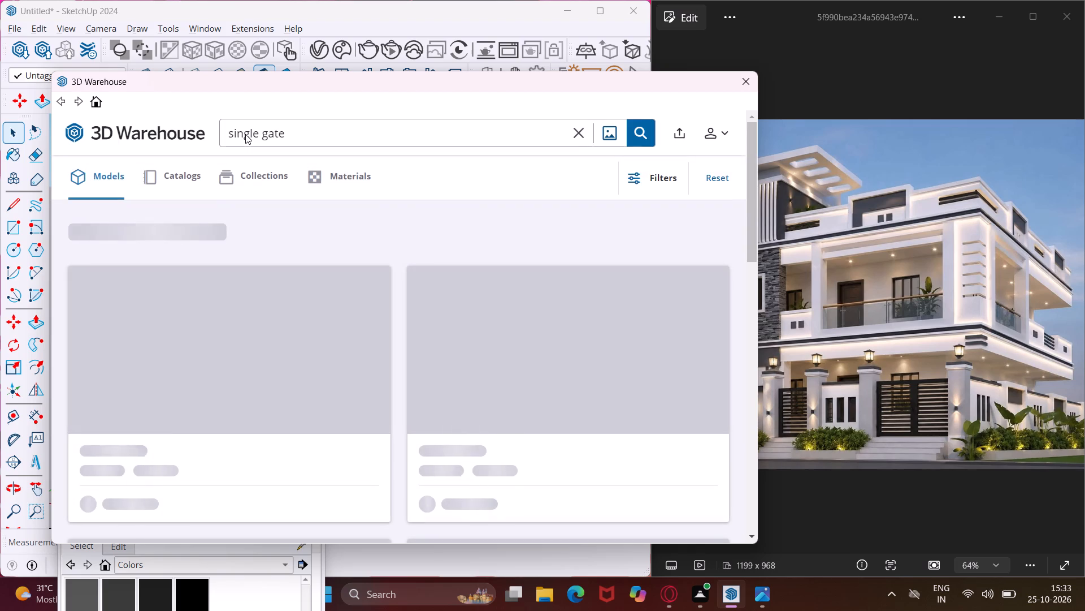
pyautogui.click(287, 132)
pyautogui.press('BackSpace')
pyautogui.press('BackSpace')
pyautogui.press('BackSpace')
pyautogui.press('BackSpace')
pyautogui.press('BackSpace')
pyautogui.press('BackSpace')
pyautogui.press('BackSpace')
pyautogui.press('BackSpace')
pyautogui.press('BackSpace')
pyautogui.press('BackSpace')
pyautogui.press('BackSpace')
pyautogui.press('BackSpace')
pyautogui.press('BackSpace')
pyautogui.press('BackSpace')
pyautogui.press('BackSpace')
pyautogui.press('BackSpace')
pyautogui.press('BackSpace')
pyautogui.press('BackSpace')
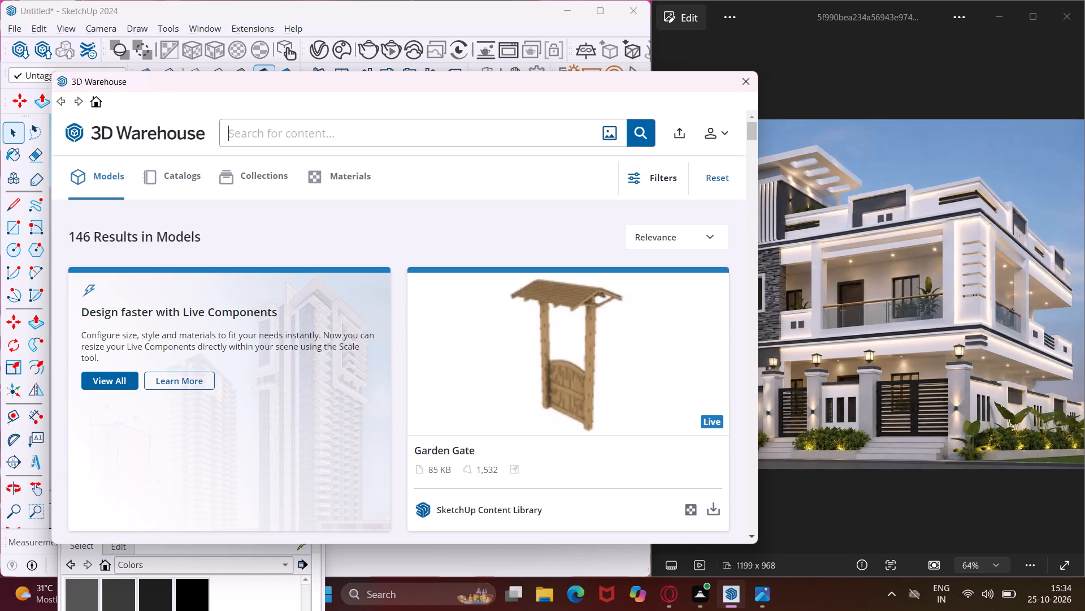
pyautogui.write('wa')
pyautogui.write('ll')
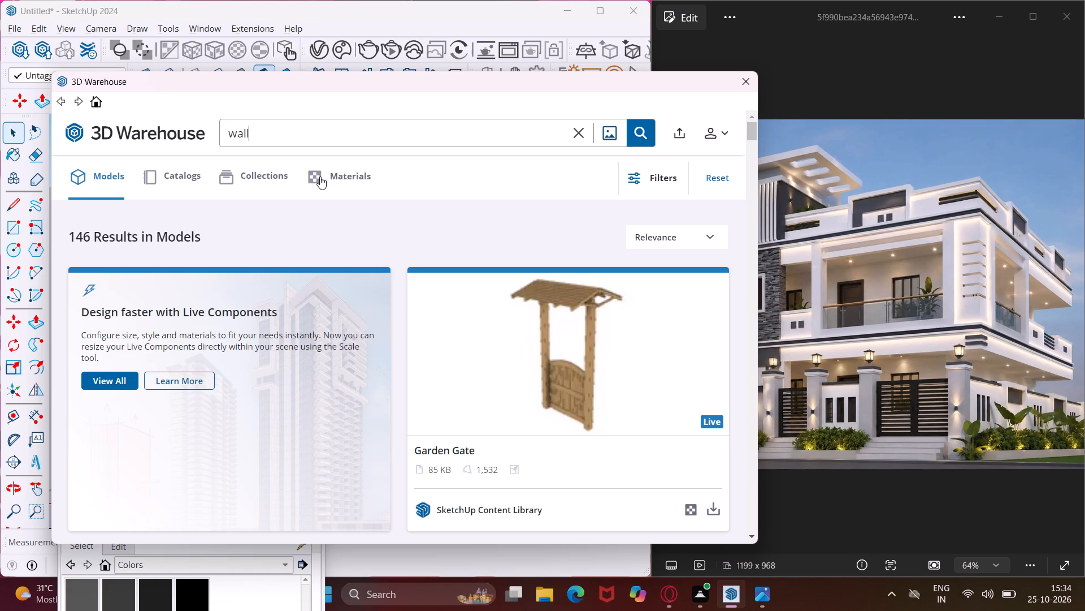
pyautogui.press('space')
pyautogui.write('li')
pyautogui.press('g')
pyautogui.press('n')
pyautogui.press('BackSpace')
pyautogui.press('h')
pyautogui.press('t')
pyautogui.press('Return')
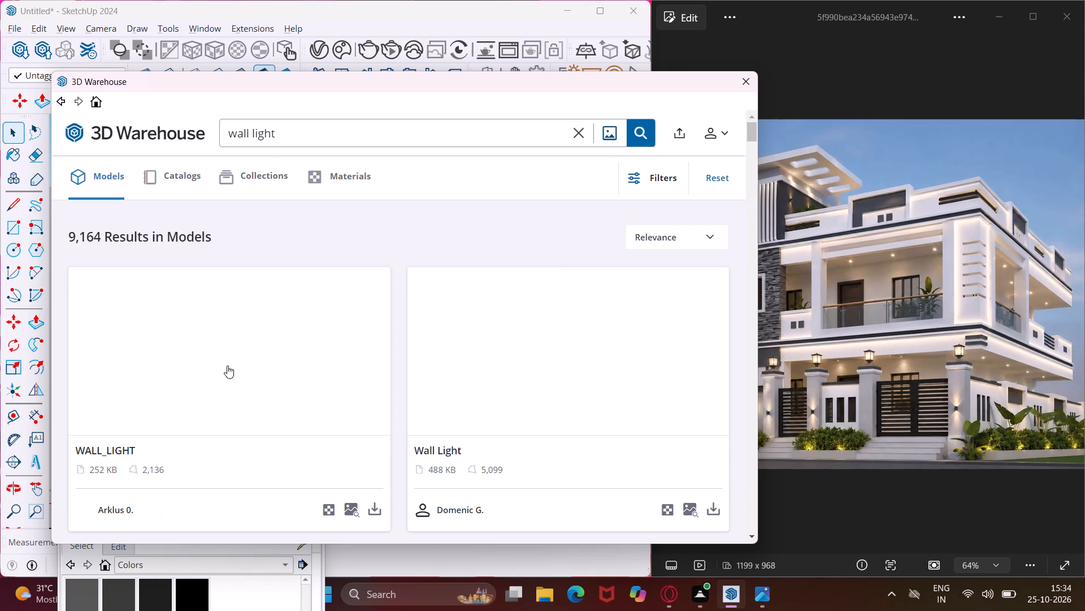
# Look through the 3D Warehouse wall light models for a fixture matching the reference house, and close the library.
pyautogui.scroll(-1, 240, 339)
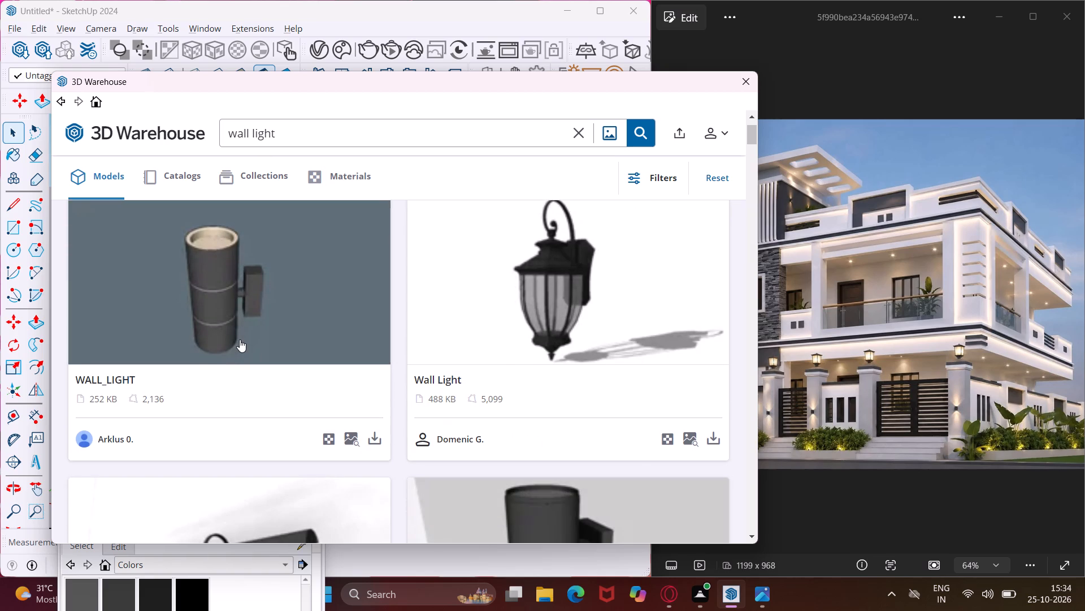
pyautogui.scroll(-2, 240, 339)
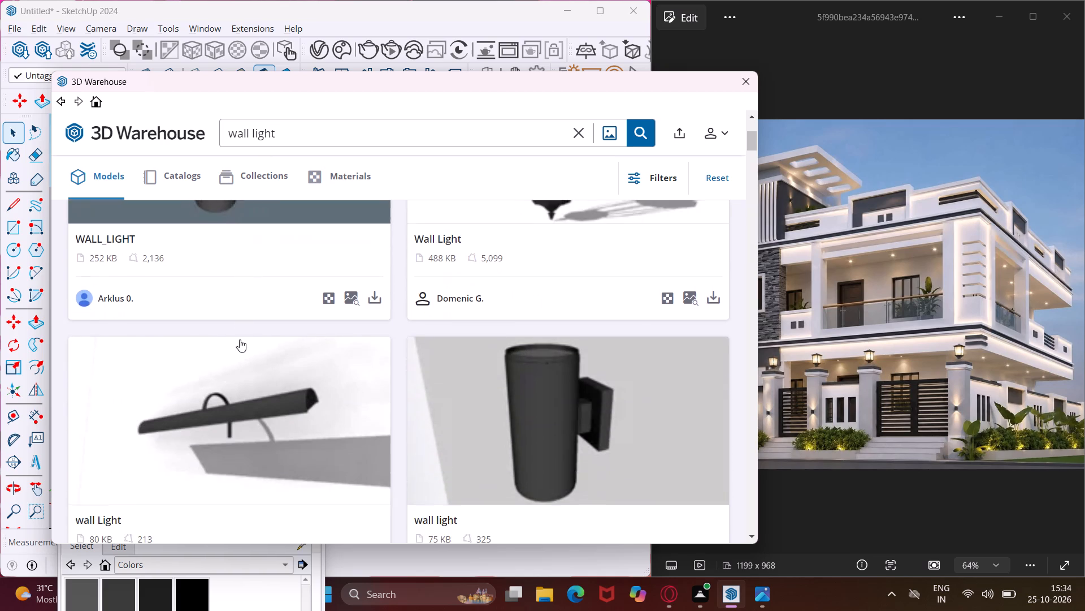
pyautogui.scroll(-8, 240, 339)
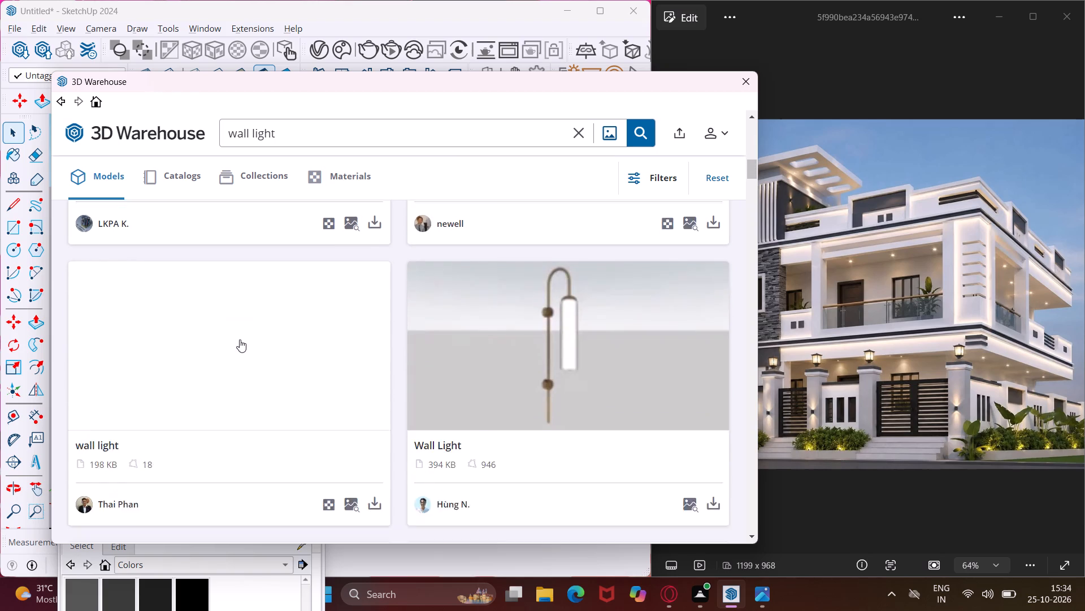
pyautogui.scroll(-11, 240, 339)
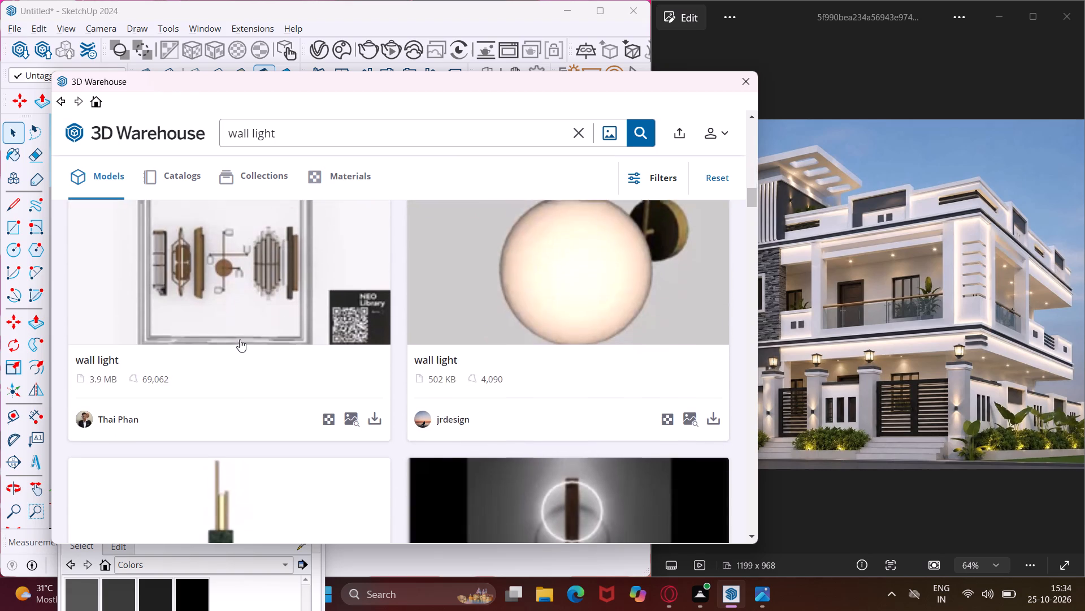
pyautogui.scroll(-13, 240, 339)
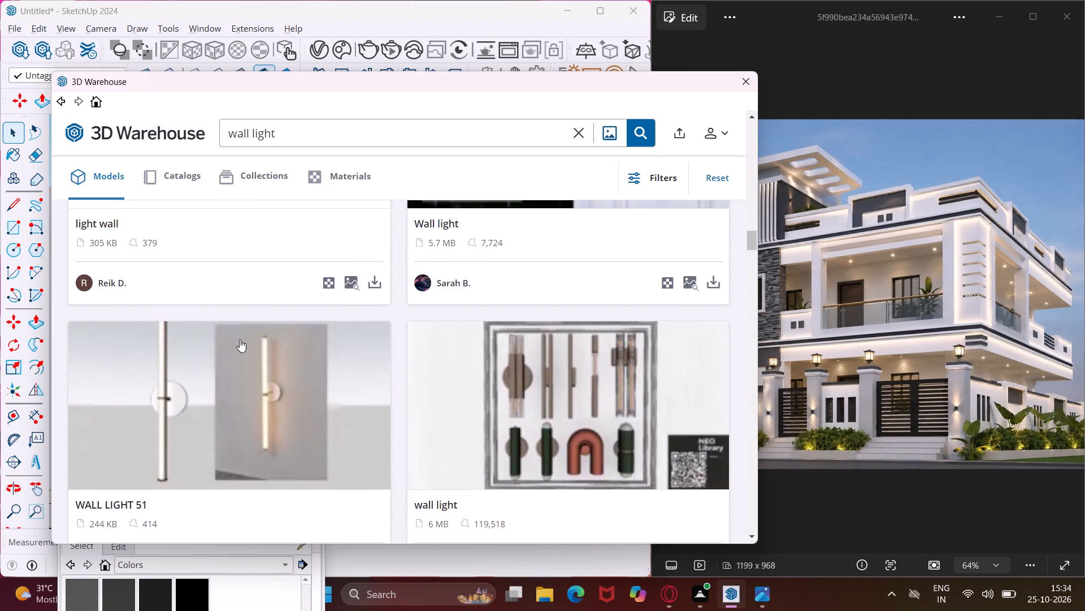
pyautogui.scroll(4, 240, 339)
pyautogui.scroll(-5, 240, 339)
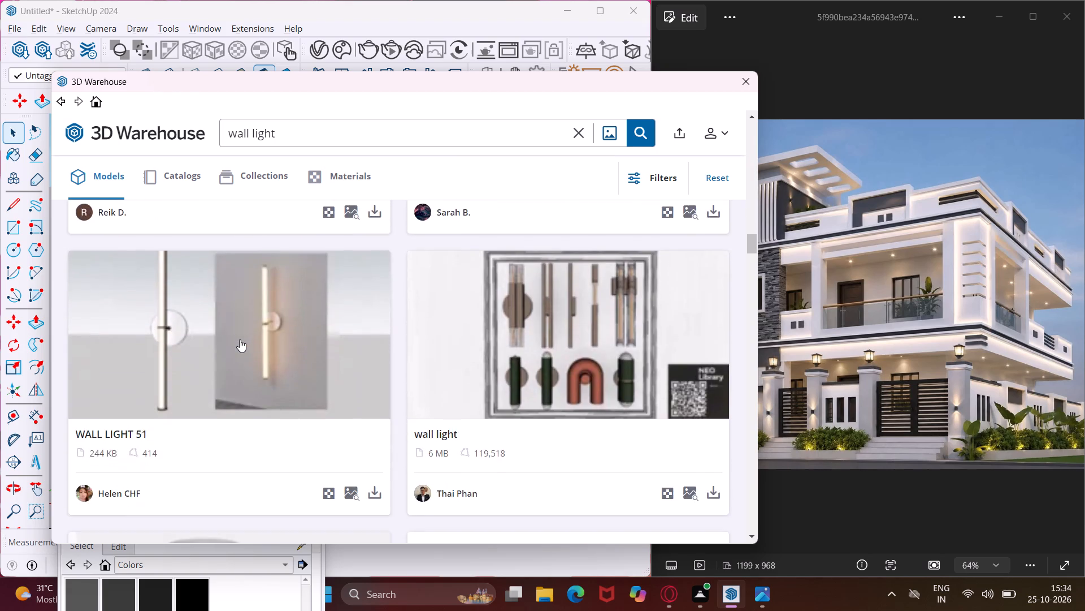
pyautogui.scroll(-20, 240, 339)
pyautogui.scroll(-3, 240, 339)
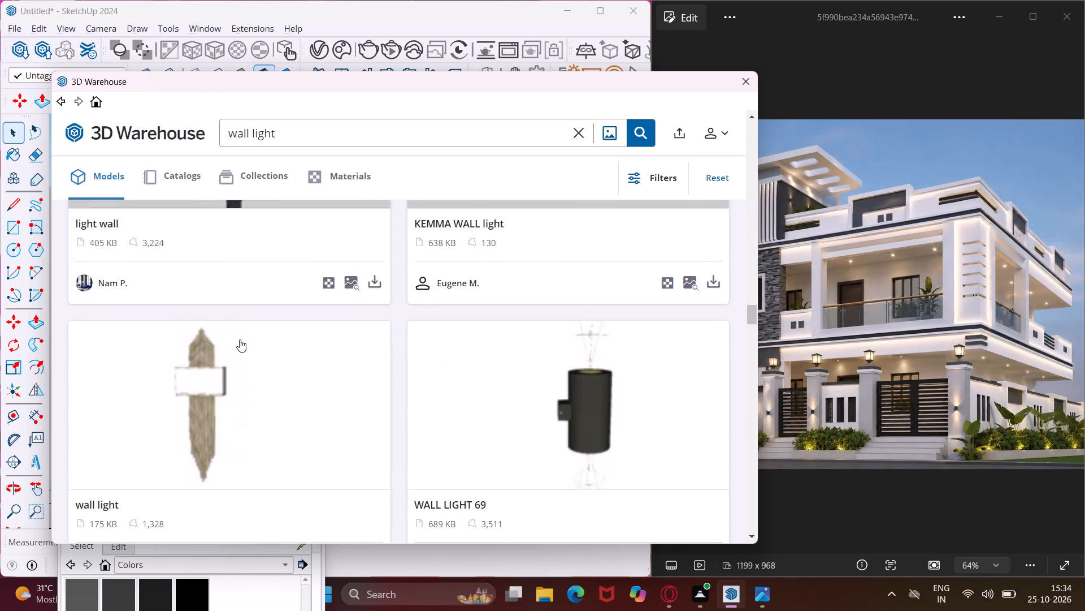
pyautogui.scroll(5, 240, 339)
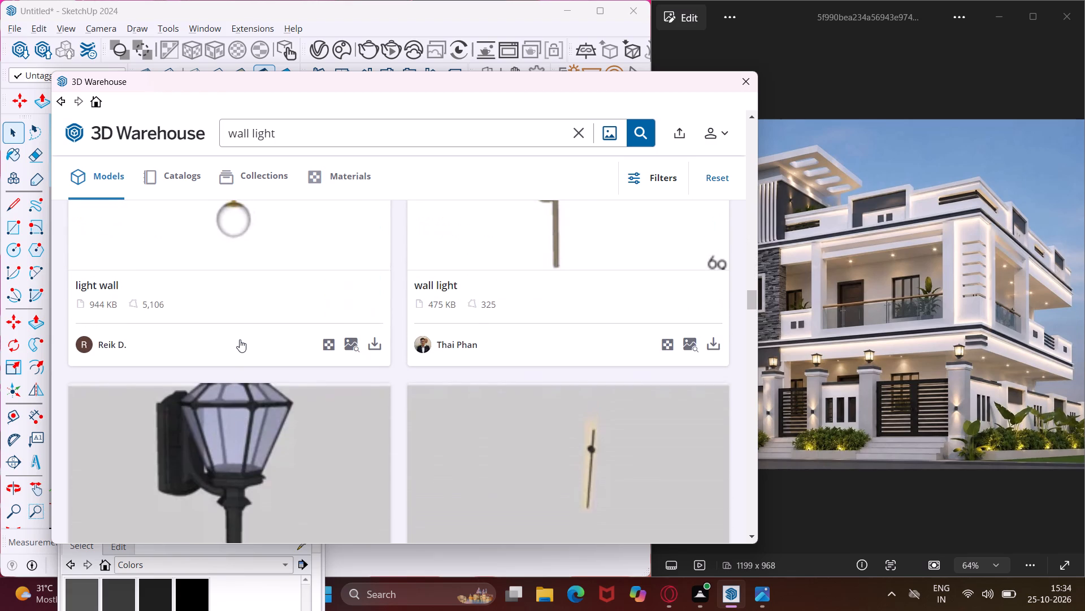
pyautogui.scroll(-11, 240, 339)
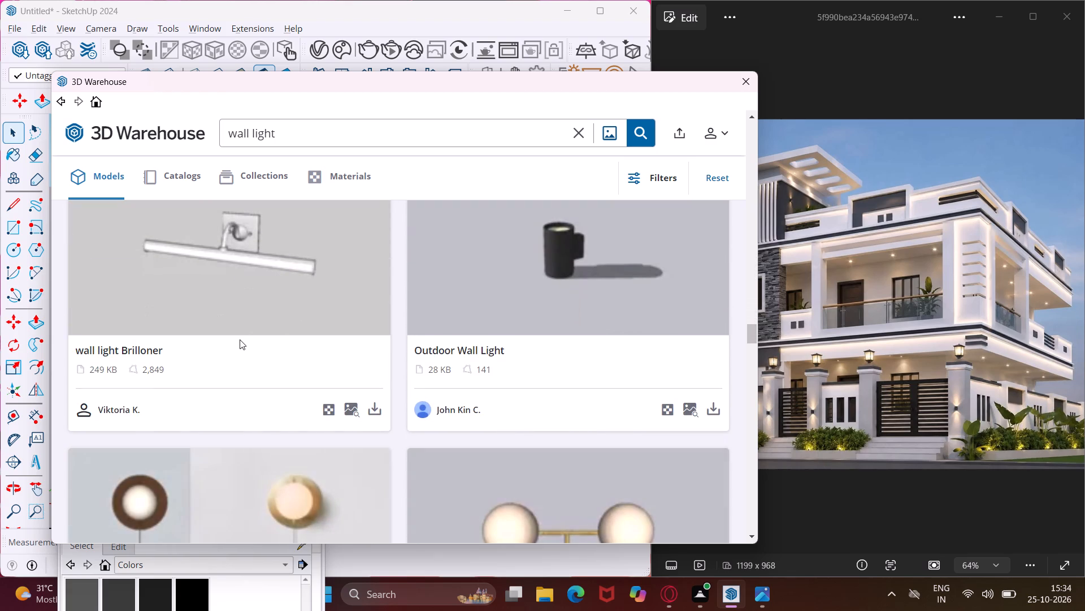
pyautogui.scroll(-9, 240, 339)
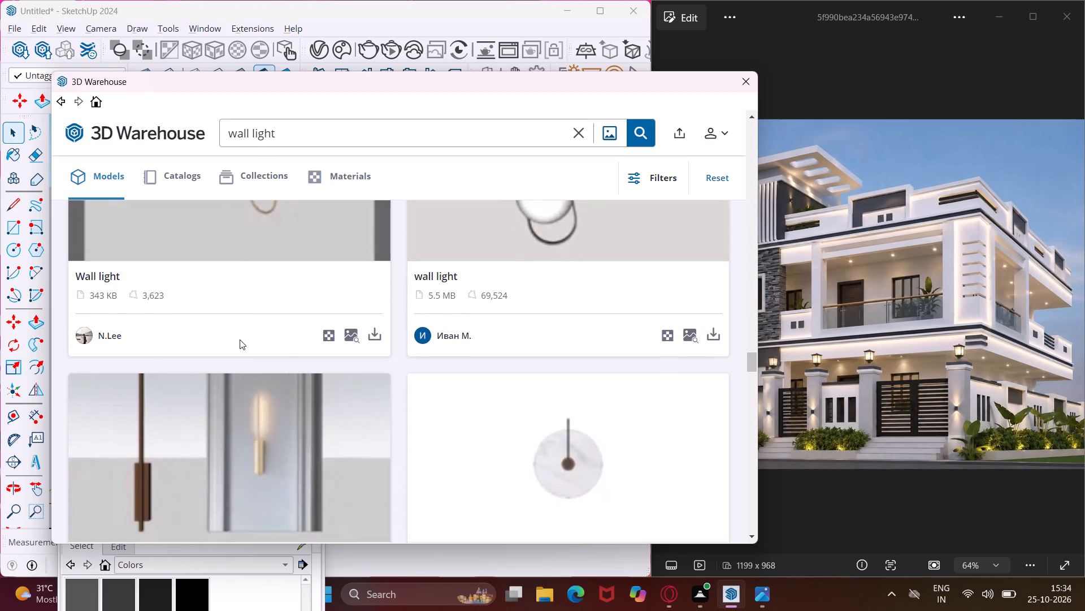
pyautogui.scroll(-15, 240, 339)
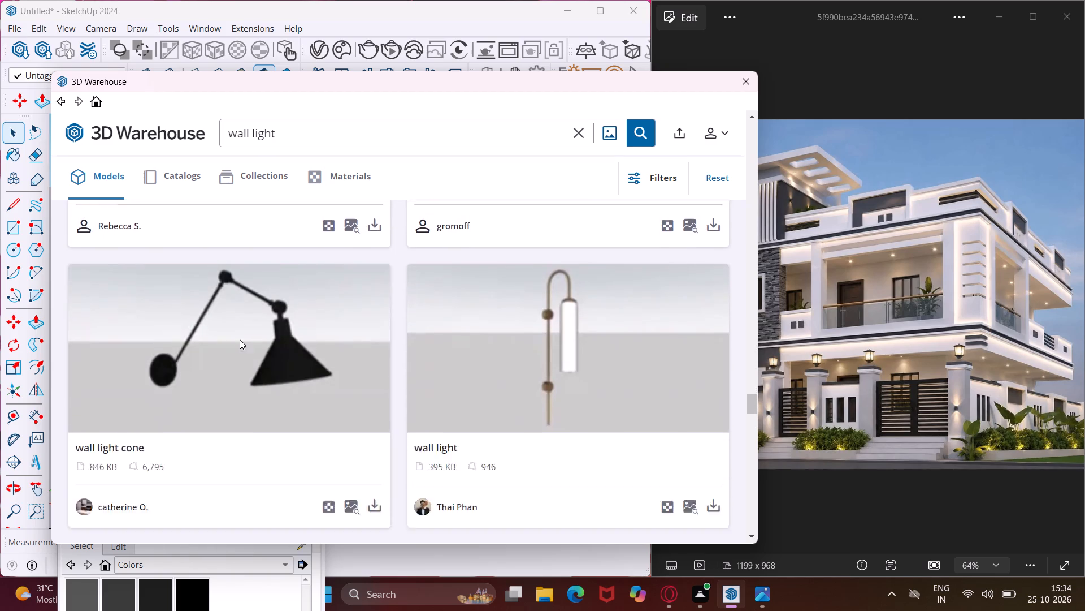
pyautogui.scroll(-12, 240, 339)
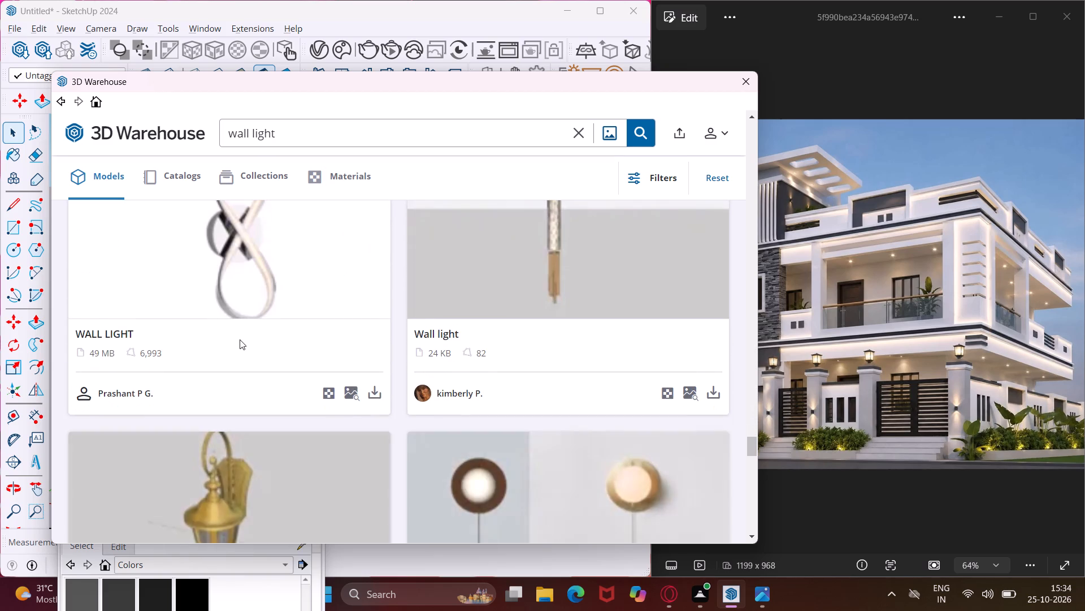
pyautogui.scroll(-17, 240, 339)
pyautogui.scroll(-6, 240, 339)
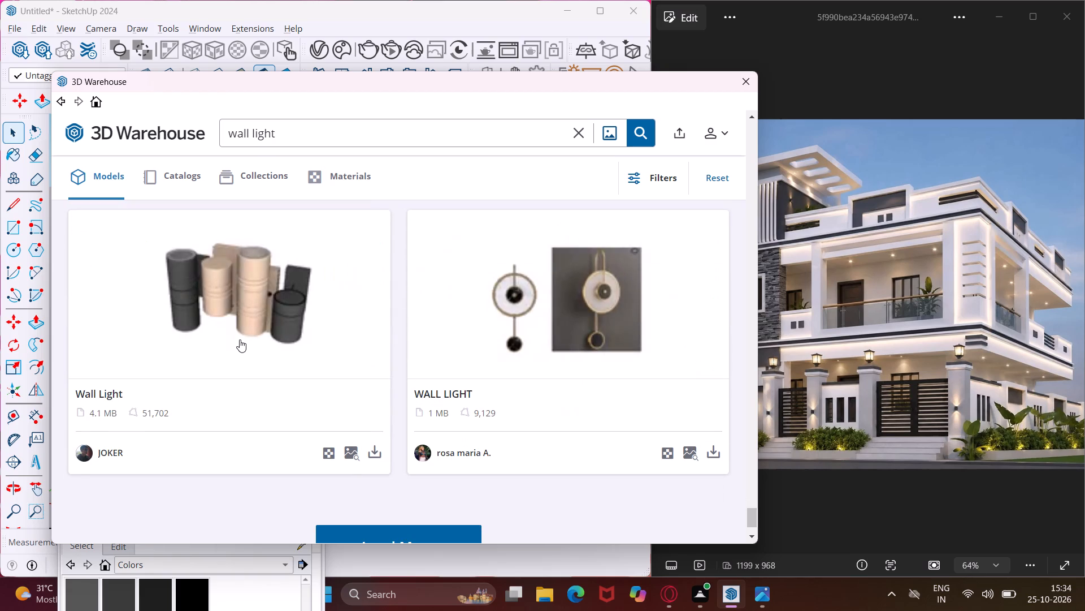
pyautogui.scroll(-6, 240, 339)
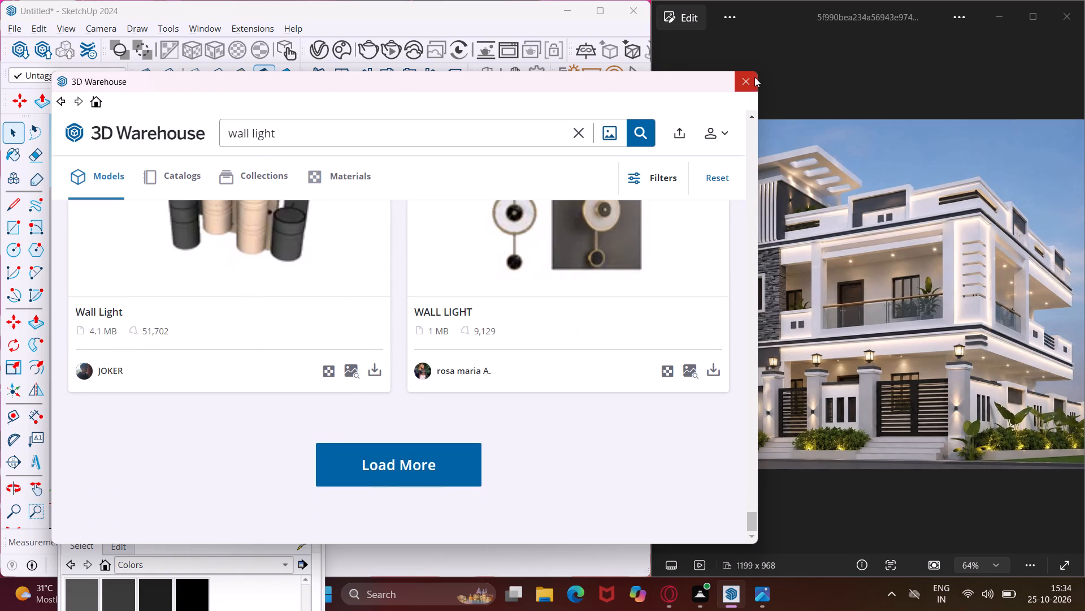
pyautogui.click(754, 77)
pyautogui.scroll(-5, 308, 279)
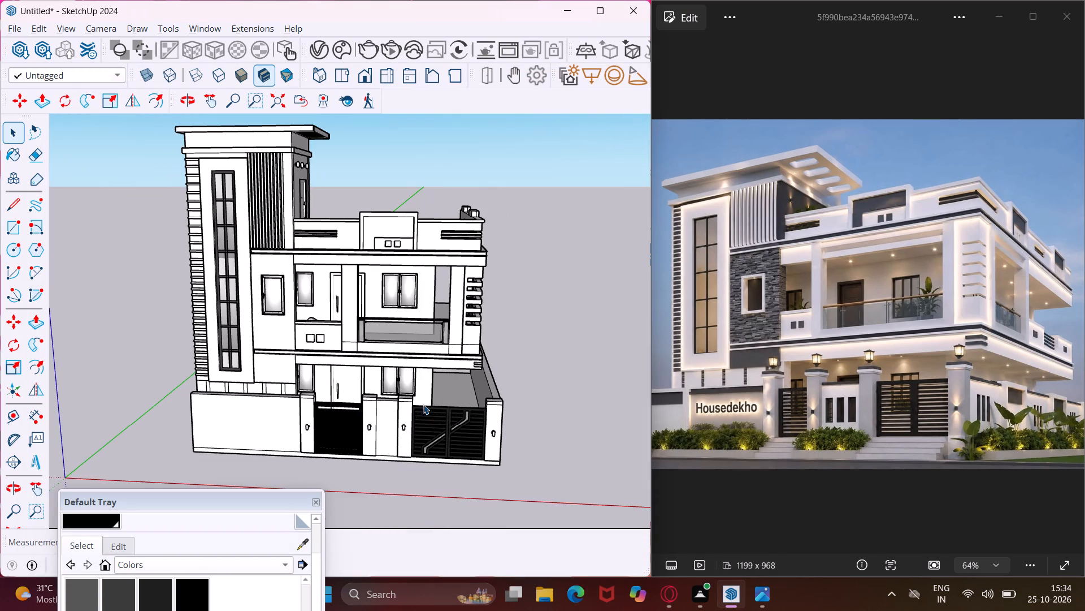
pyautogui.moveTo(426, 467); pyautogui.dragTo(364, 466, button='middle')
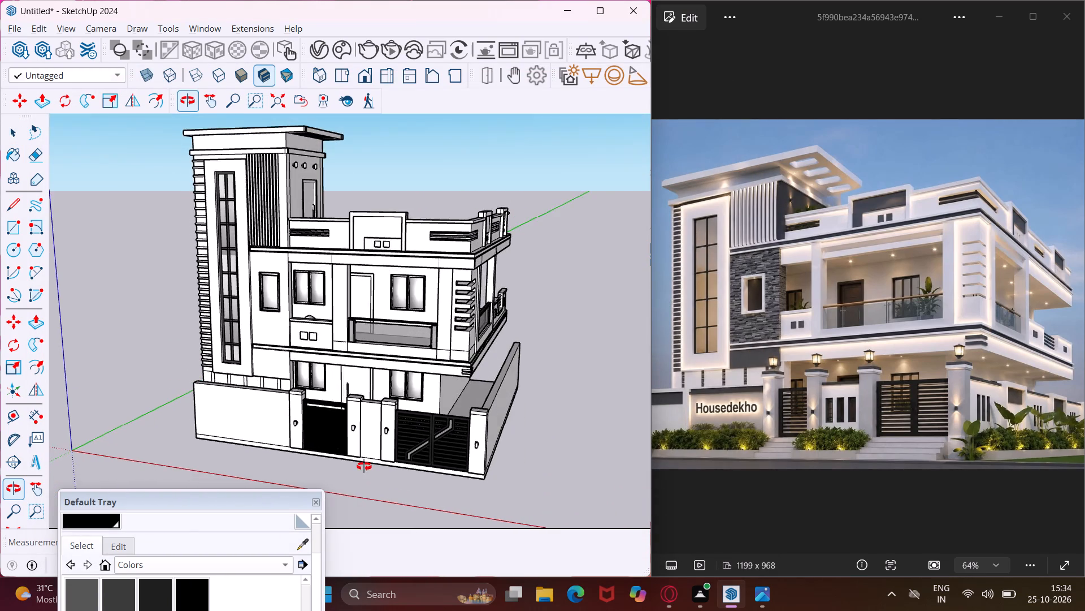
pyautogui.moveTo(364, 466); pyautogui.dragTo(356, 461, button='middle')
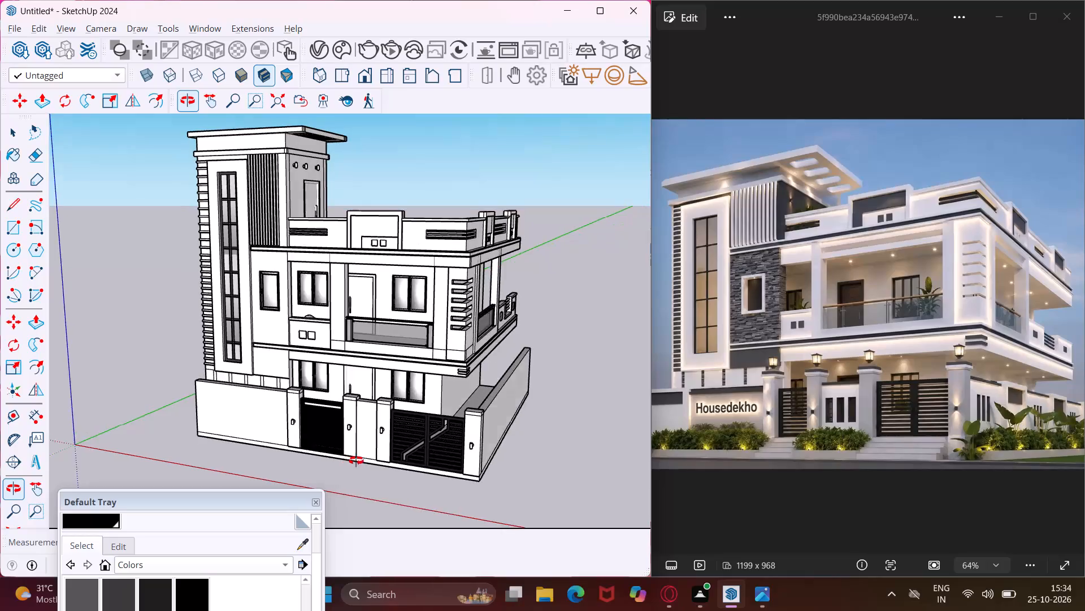
# Examine the house from the front and from the gate corner against the reference image.
pyautogui.moveTo(356, 461); pyautogui.dragTo(493, 442, button='middle')
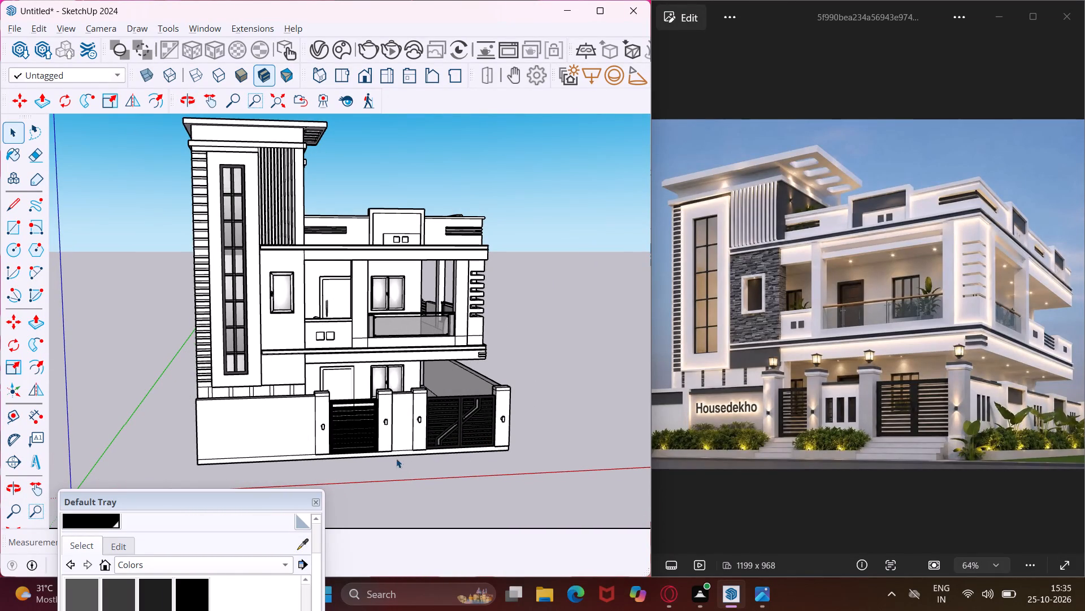
pyautogui.moveTo(450, 448); pyautogui.dragTo(330, 454, button='middle')
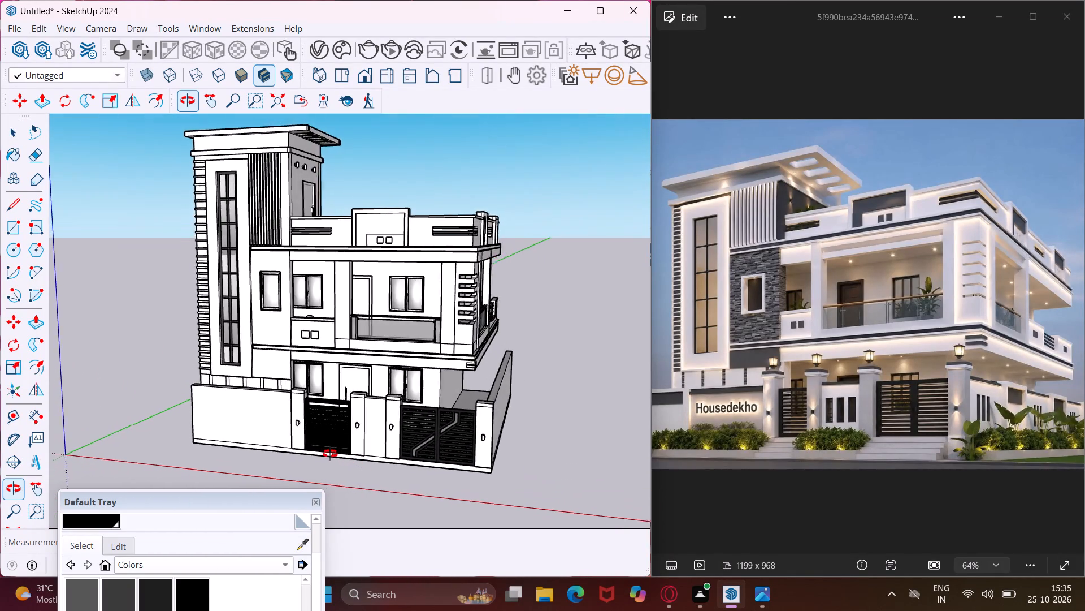
pyautogui.moveTo(330, 454); pyautogui.dragTo(323, 467, button='middle')
pyautogui.scroll(1, 420, 458)
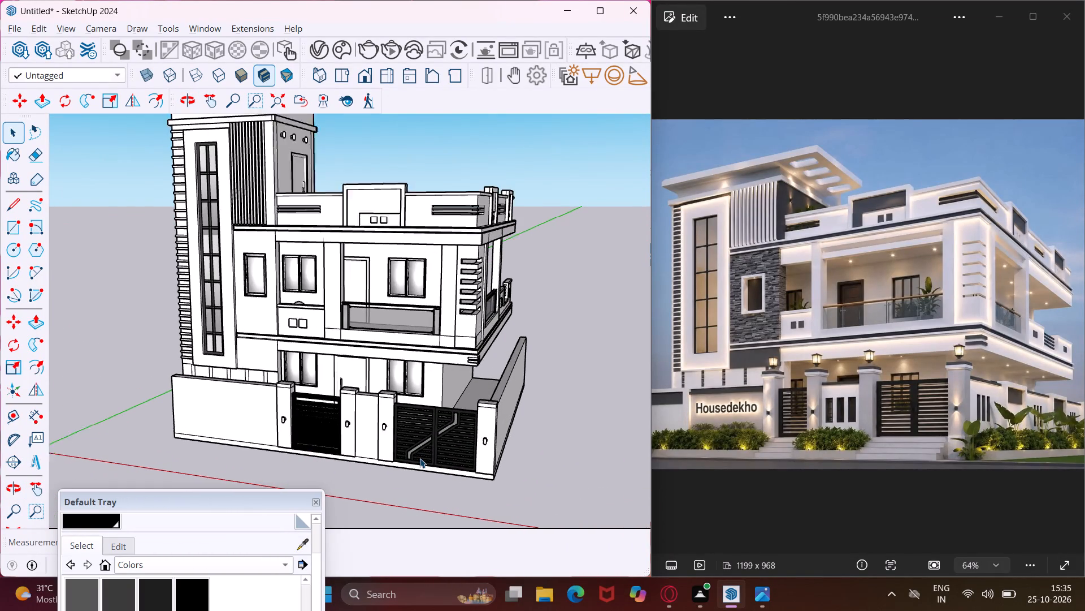
pyautogui.scroll(1, 420, 458)
pyautogui.moveTo(424, 459); pyautogui.dragTo(380, 435, button='middle')
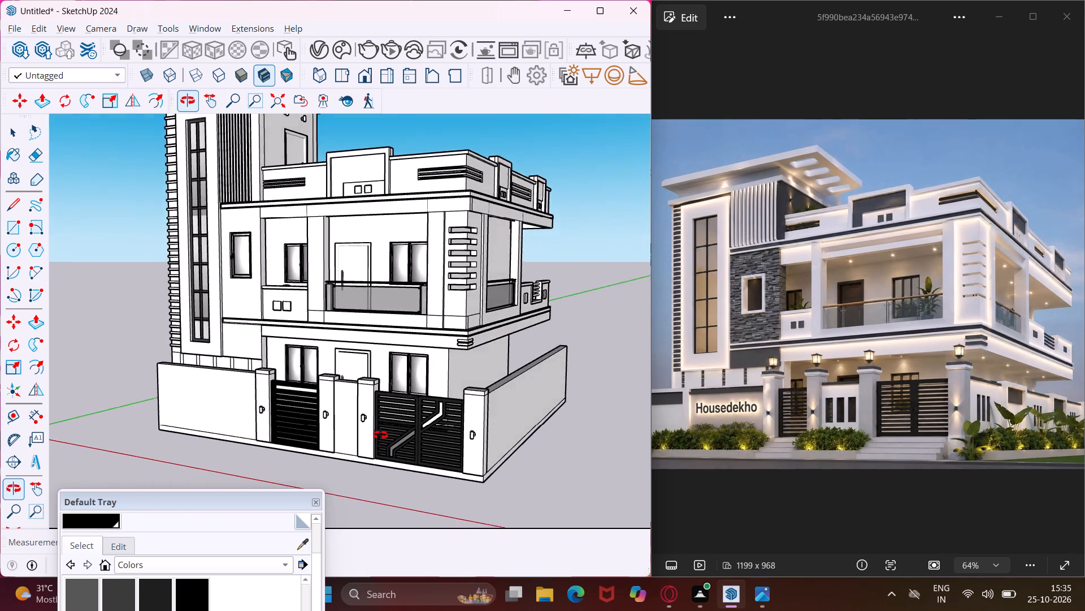
pyautogui.moveTo(380, 435); pyautogui.dragTo(345, 411, button='middle')
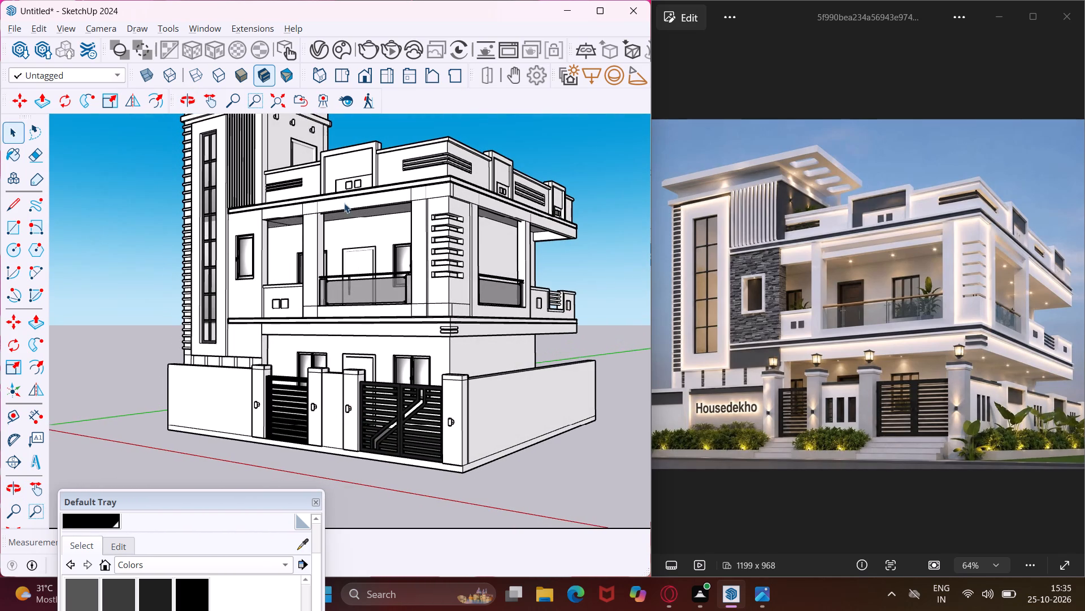
# Turn on the safe frame in V-Ray's render output settings and set the aspect ratio to 4:3 - Picture.
pyautogui.click(350, 40)
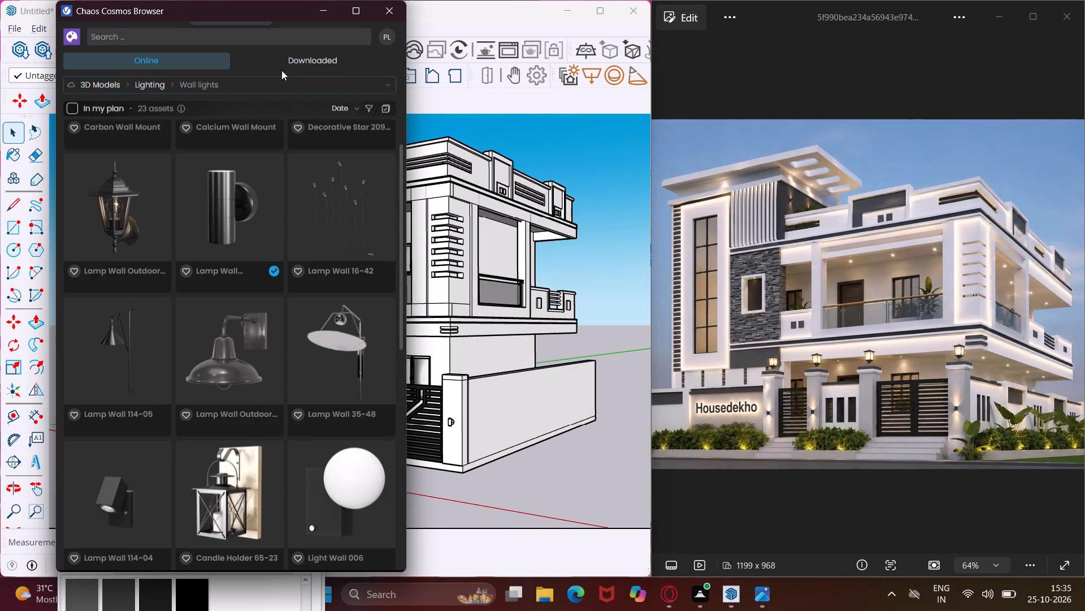
pyautogui.click(331, 6)
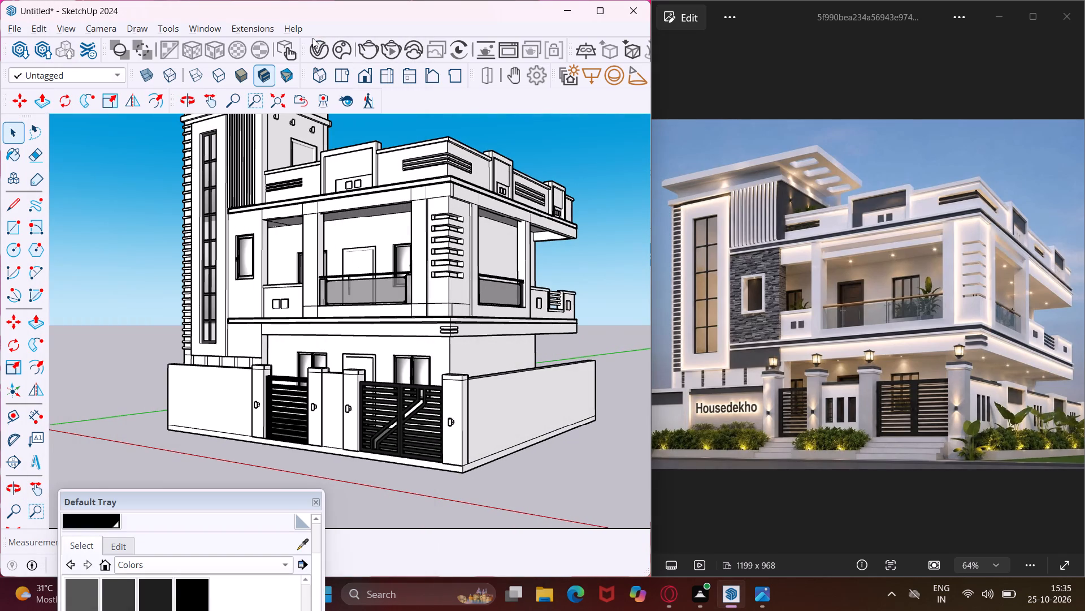
pyautogui.click(316, 47)
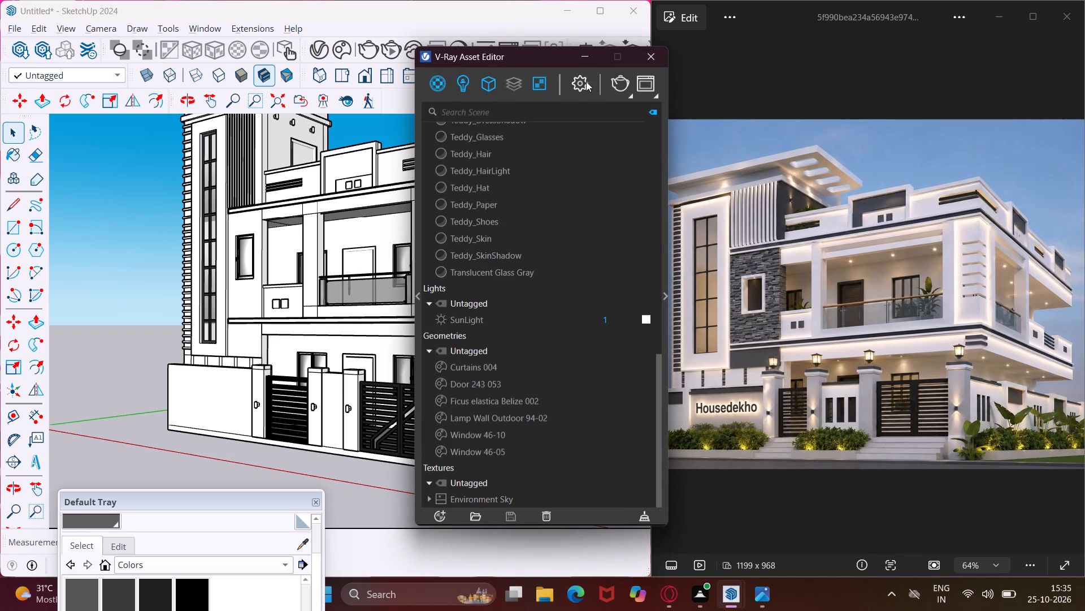
pyautogui.click(577, 80)
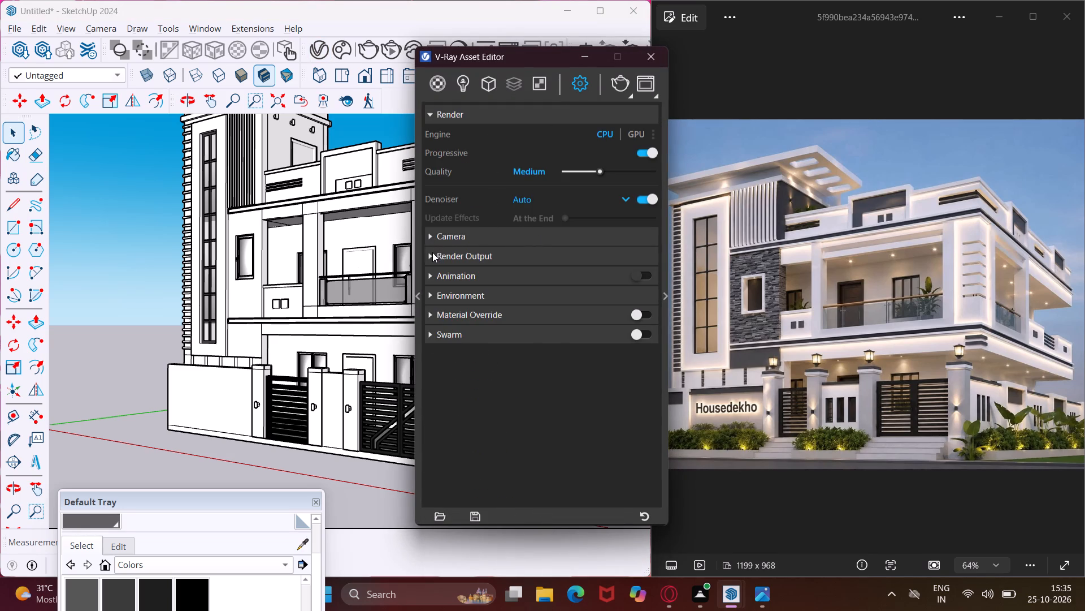
pyautogui.click(429, 253)
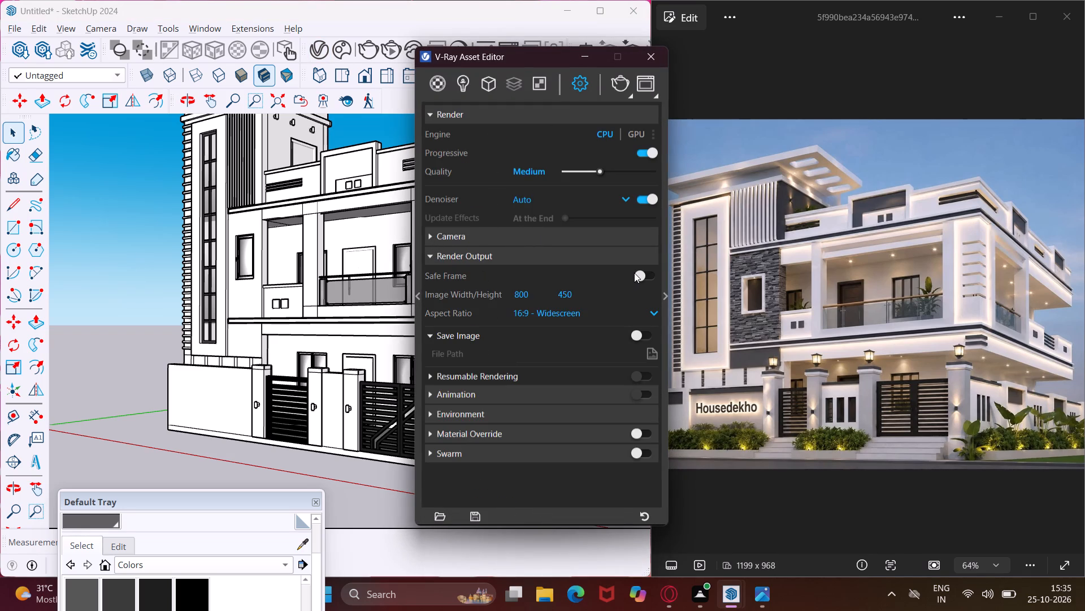
pyautogui.click(634, 273)
pyautogui.click(654, 309)
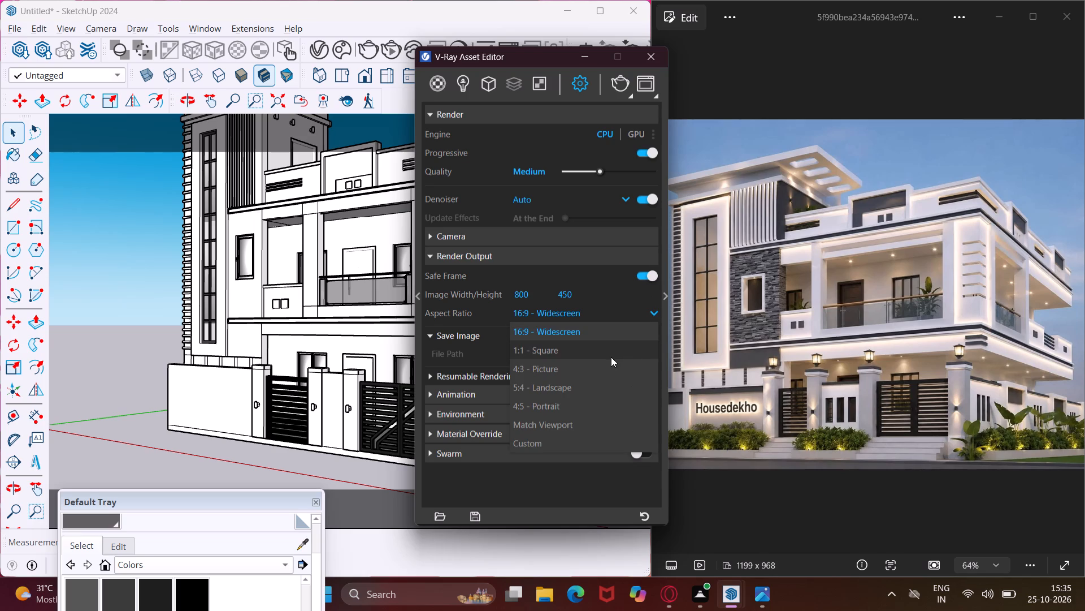
pyautogui.click(602, 365)
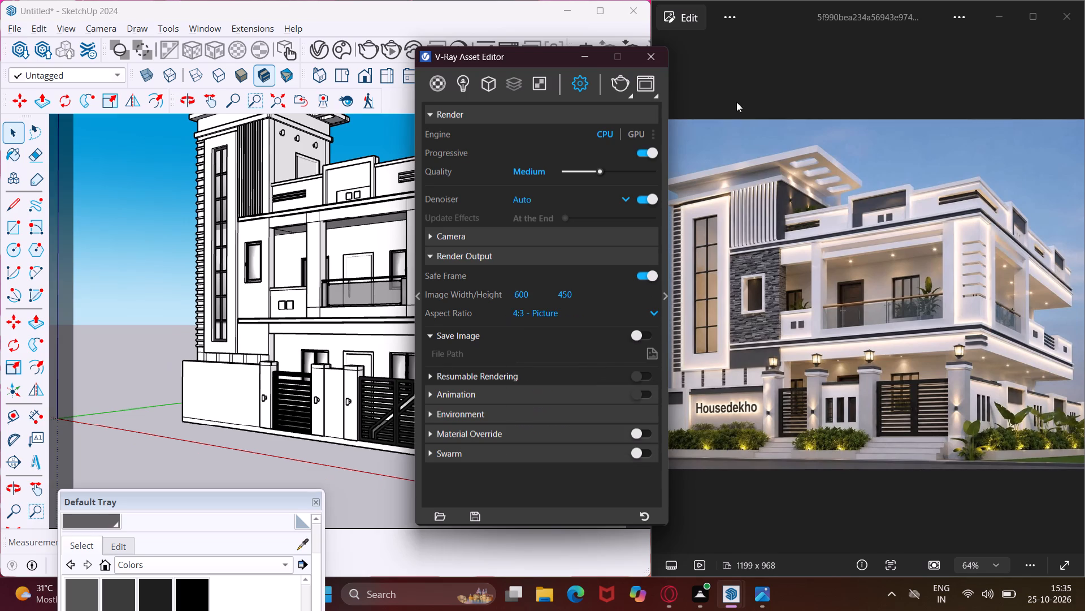
pyautogui.click(656, 55)
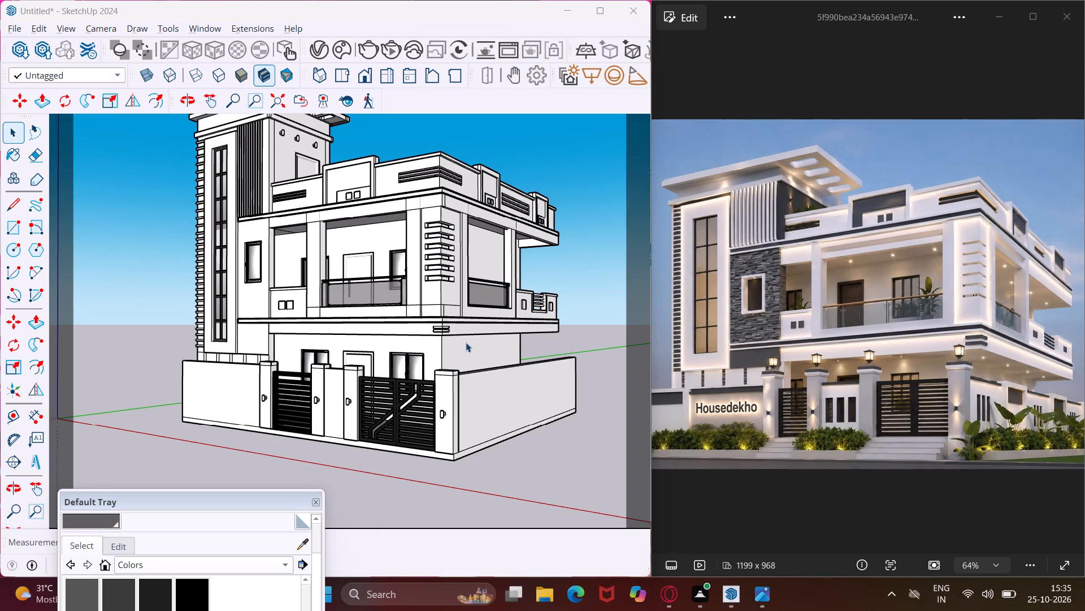
# Frame the whole house within the safe frame from a low gate-corner viewpoint matching the reference image.
pyautogui.click(215, 98)
pyautogui.moveTo(274, 182); pyautogui.dragTo(288, 209)
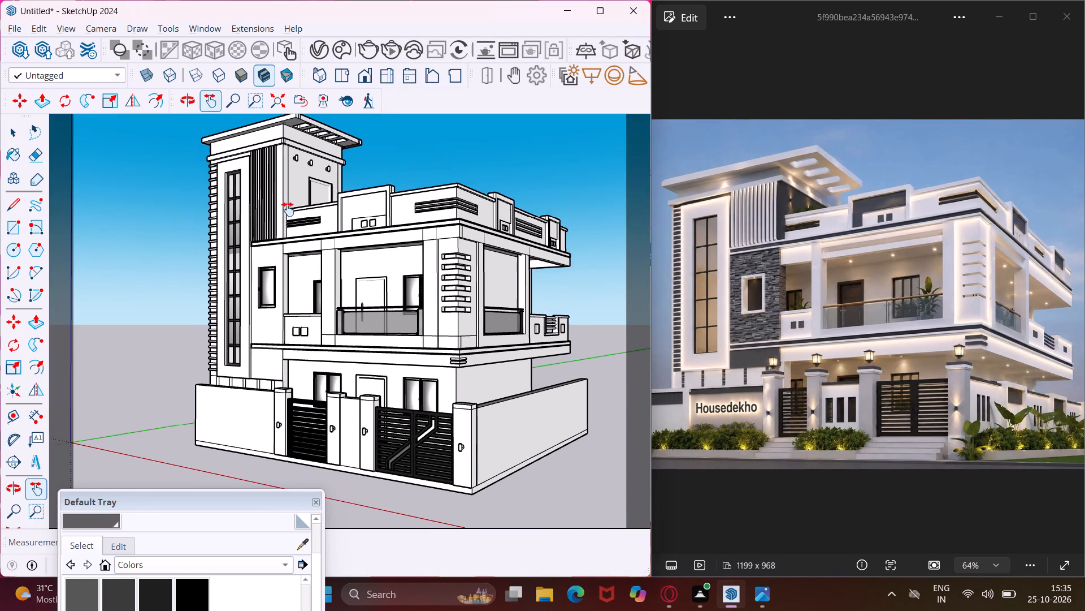
pyautogui.moveTo(288, 209); pyautogui.dragTo(288, 212)
pyautogui.moveTo(215, 502); pyautogui.dragTo(203, 537)
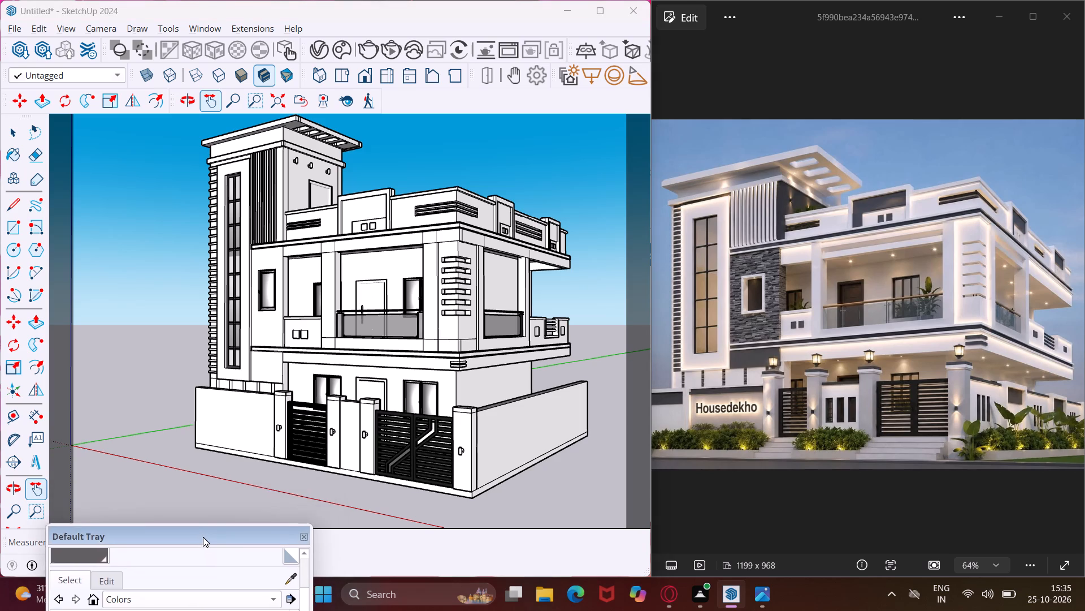
pyautogui.moveTo(203, 537); pyautogui.dragTo(175, 570)
pyautogui.scroll(1, 375, 502)
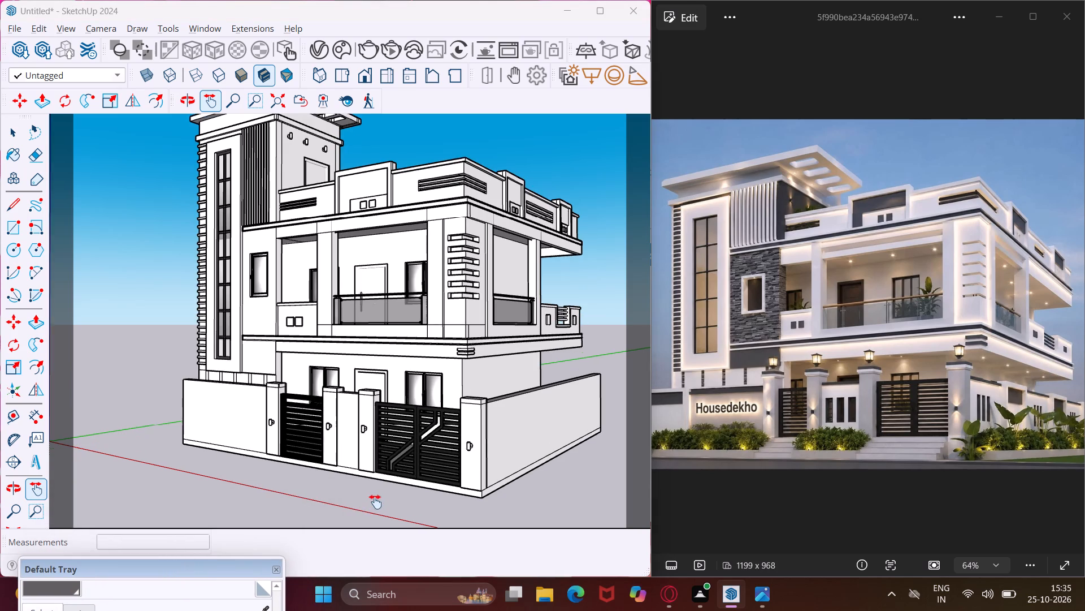
pyautogui.moveTo(375, 502); pyautogui.dragTo(372, 507, button='middle')
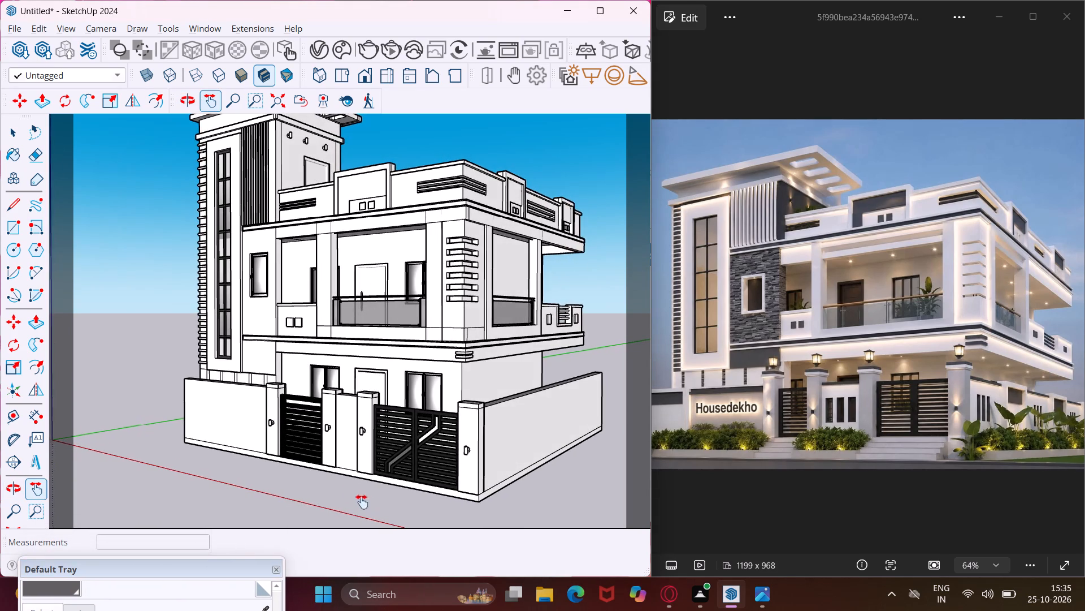
pyautogui.scroll(2, 341, 487)
pyautogui.moveTo(309, 475); pyautogui.dragTo(300, 502)
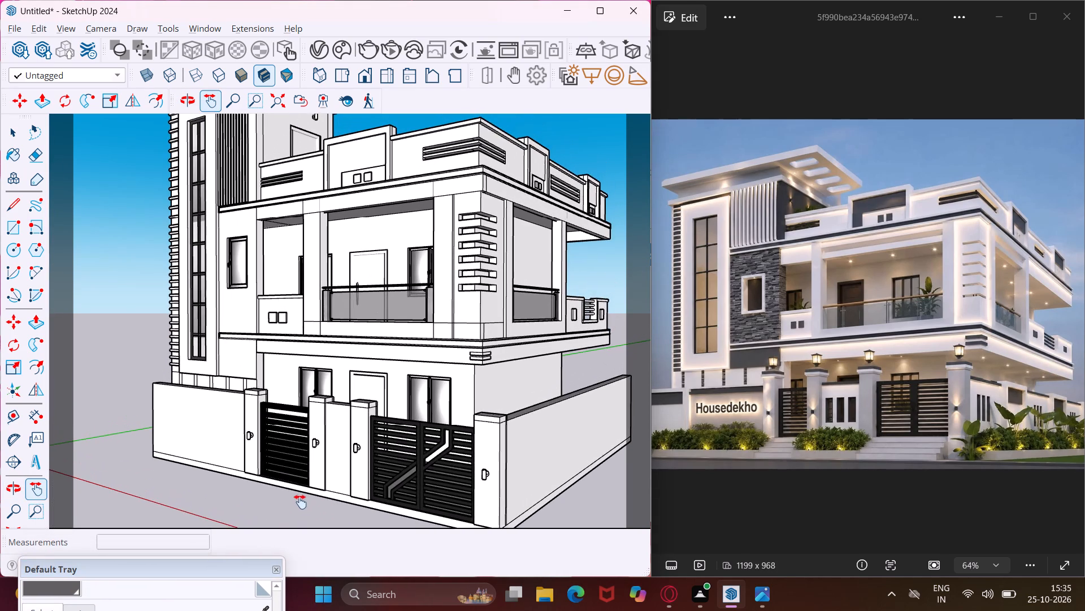
pyautogui.moveTo(300, 502); pyautogui.dragTo(255, 538)
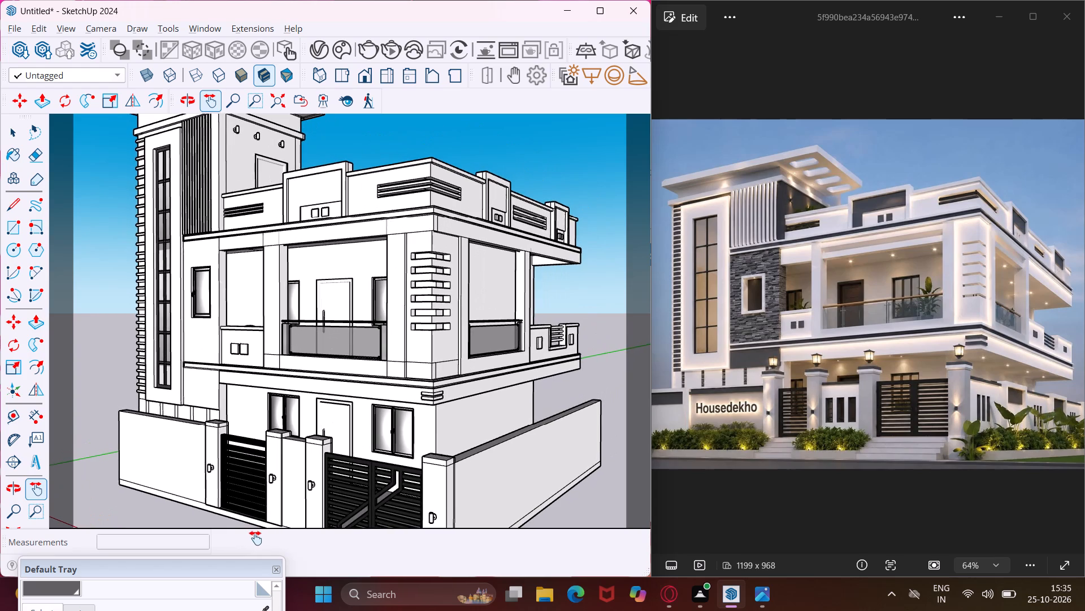
pyautogui.moveTo(255, 538); pyautogui.dragTo(256, 538)
pyautogui.scroll(-2, 234, 508)
pyautogui.moveTo(221, 505); pyautogui.dragTo(238, 501)
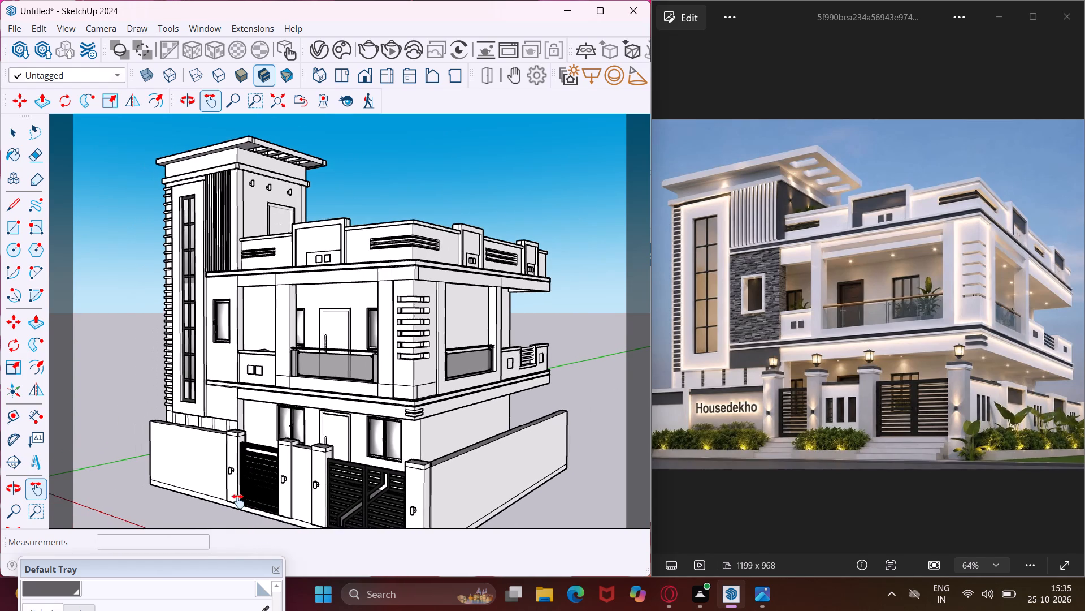
pyautogui.moveTo(238, 501); pyautogui.dragTo(253, 498)
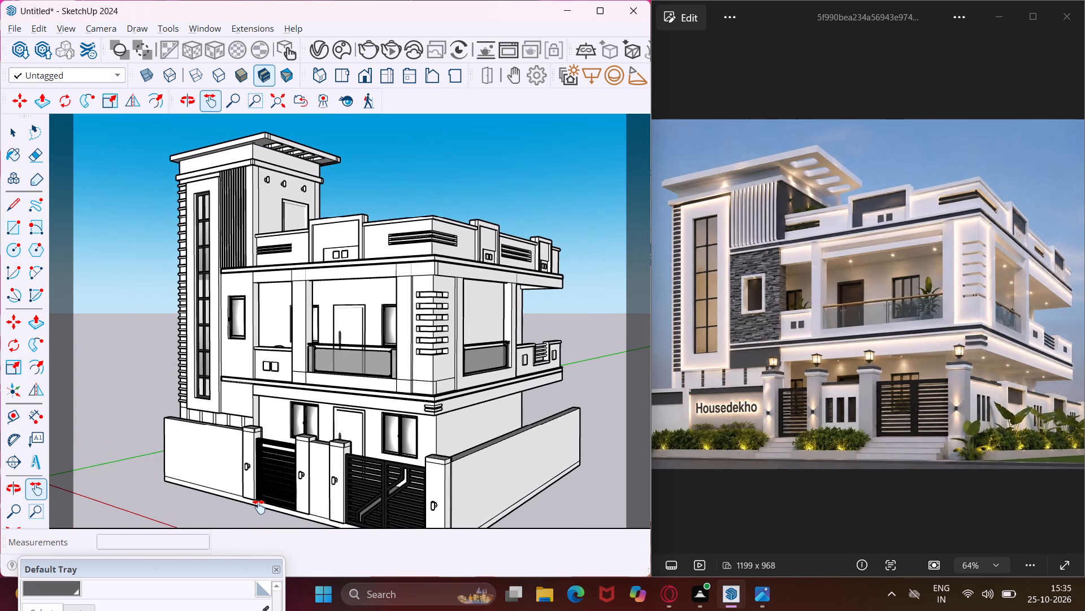
pyautogui.moveTo(259, 507); pyautogui.dragTo(256, 467, button='middle')
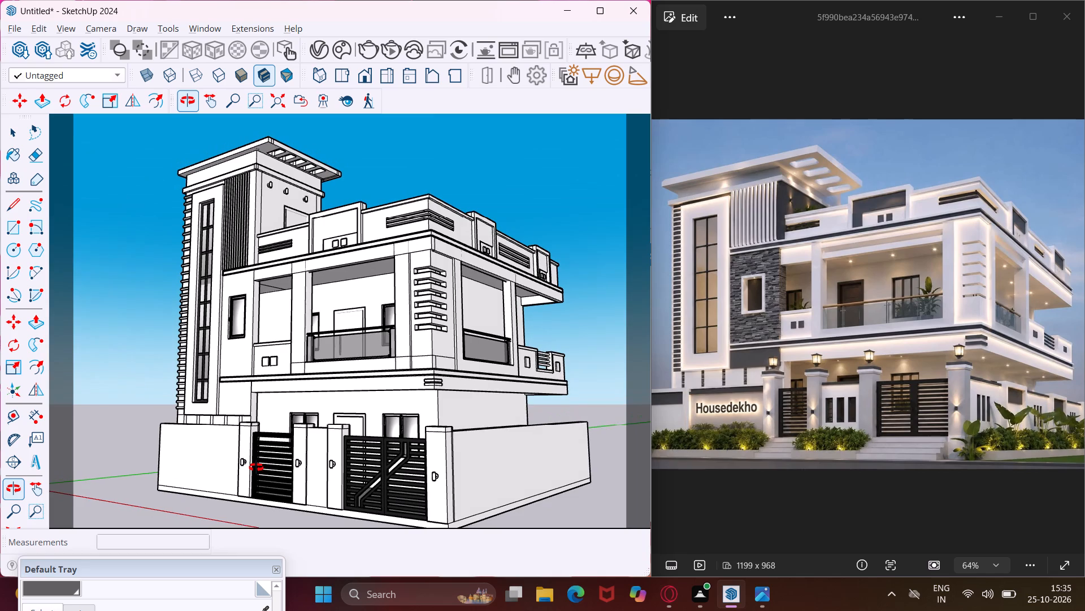
pyautogui.moveTo(256, 467); pyautogui.dragTo(256, 461, button='middle')
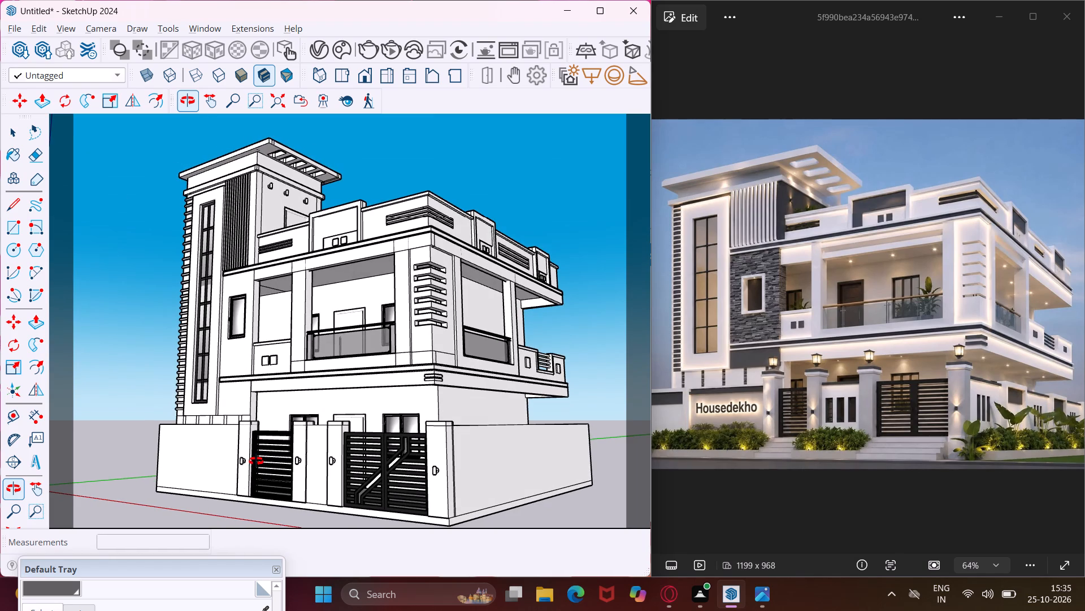
pyautogui.moveTo(256, 461); pyautogui.dragTo(256, 460, button='middle')
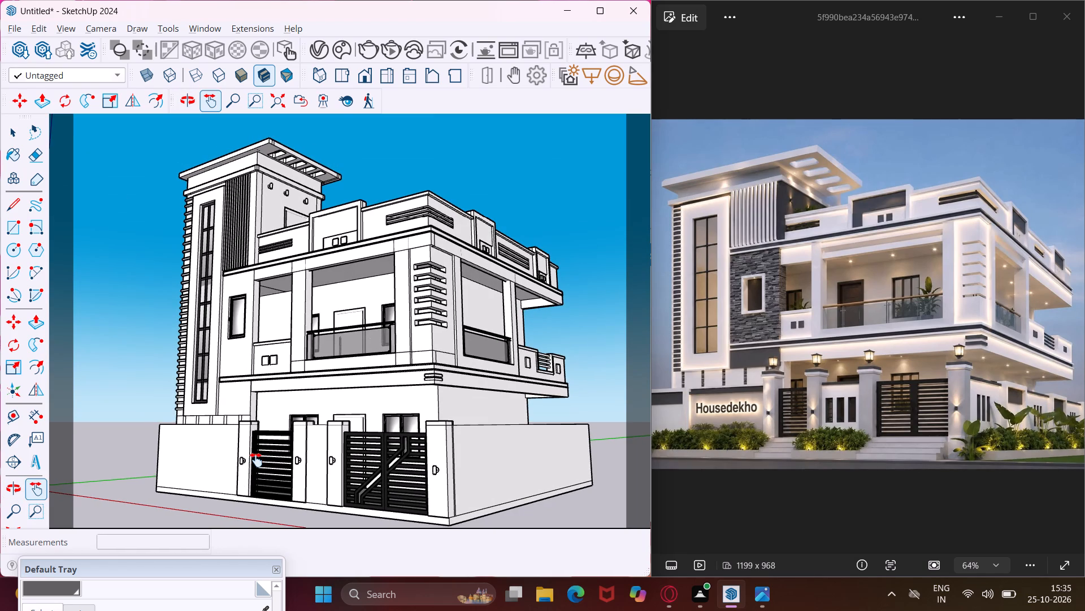
# Save the model as 0043 in the FUJI folder on the Desktop.
pyautogui.hotkey('ctrl', 's')
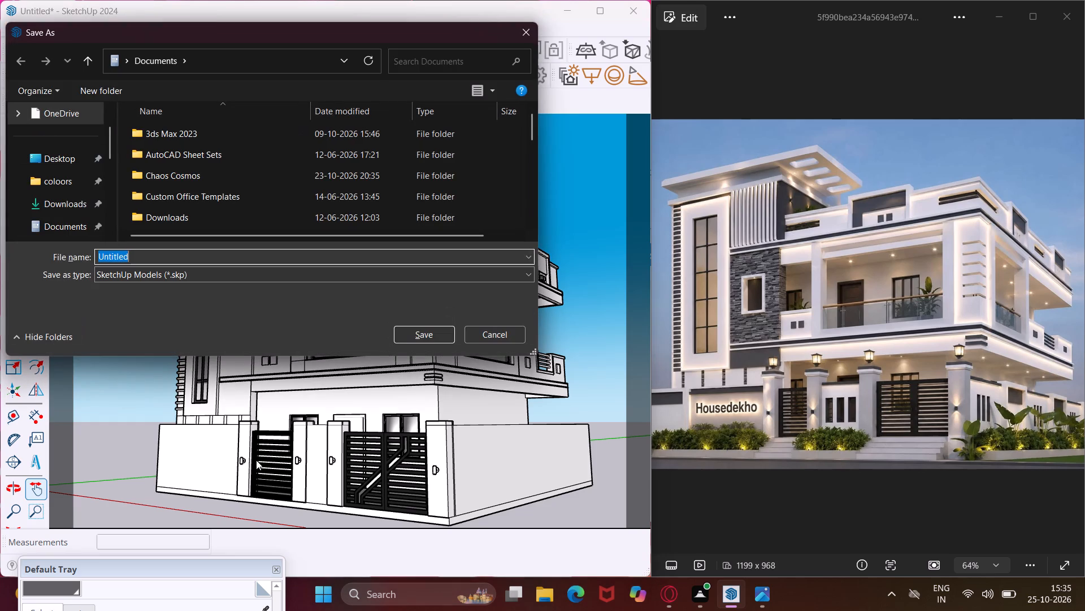
pyautogui.click(215, 256)
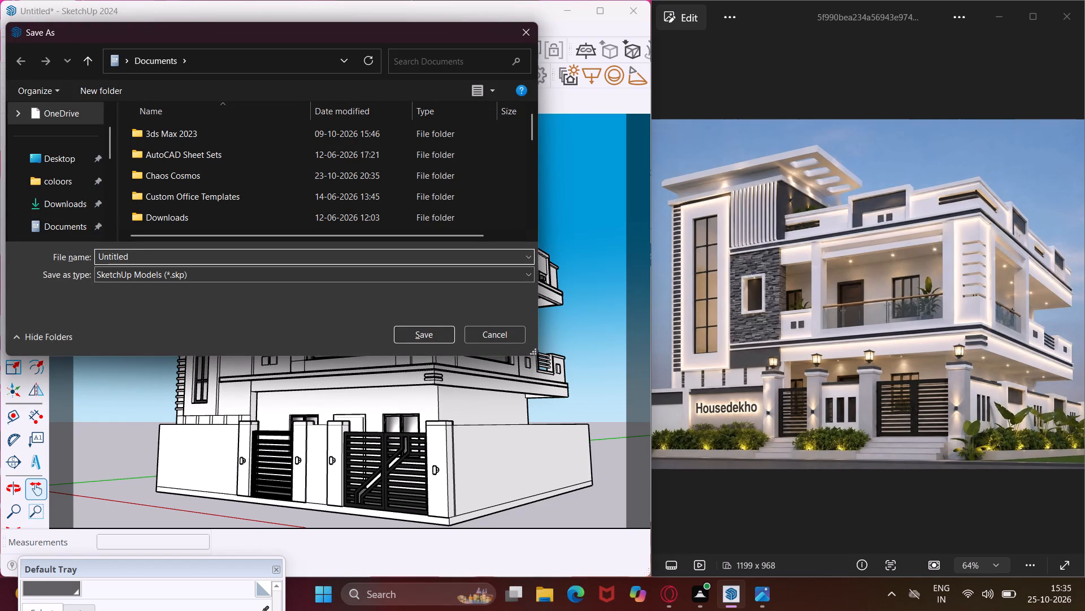
pyautogui.press('BackSpace')
pyautogui.press('BackSpace')
pyautogui.press('BackSpace')
pyautogui.press('BackSpace')
pyautogui.press('BackSpace')
pyautogui.press('BackSpace')
pyautogui.press('BackSpace')
pyautogui.press('BackSpace')
pyautogui.press('BackSpace')
pyautogui.press('BackSpace')
pyautogui.press('BackSpace')
pyautogui.write('004')
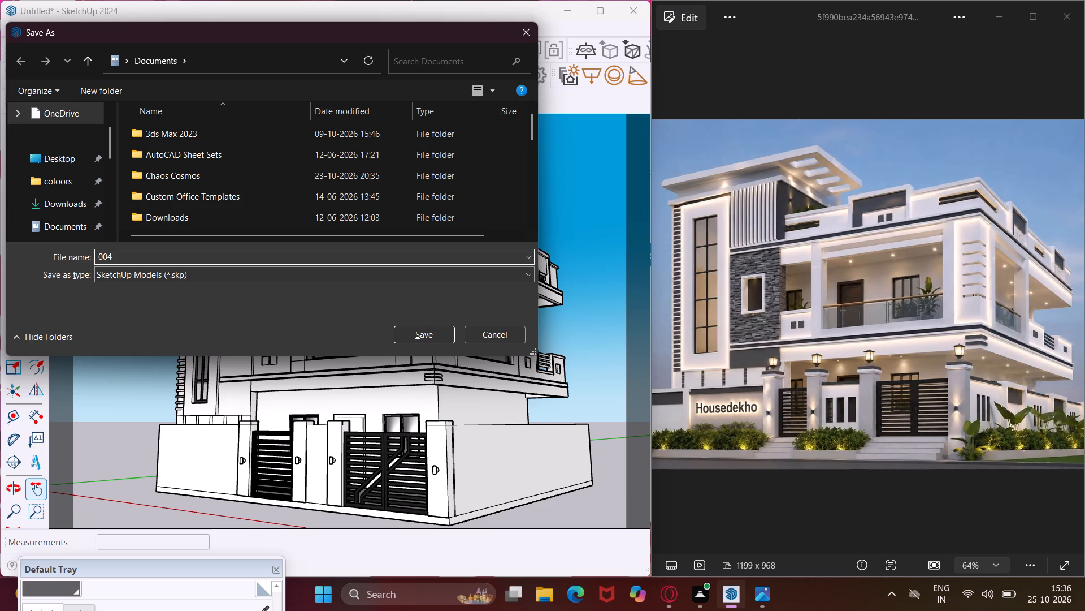
pyautogui.click(49, 163)
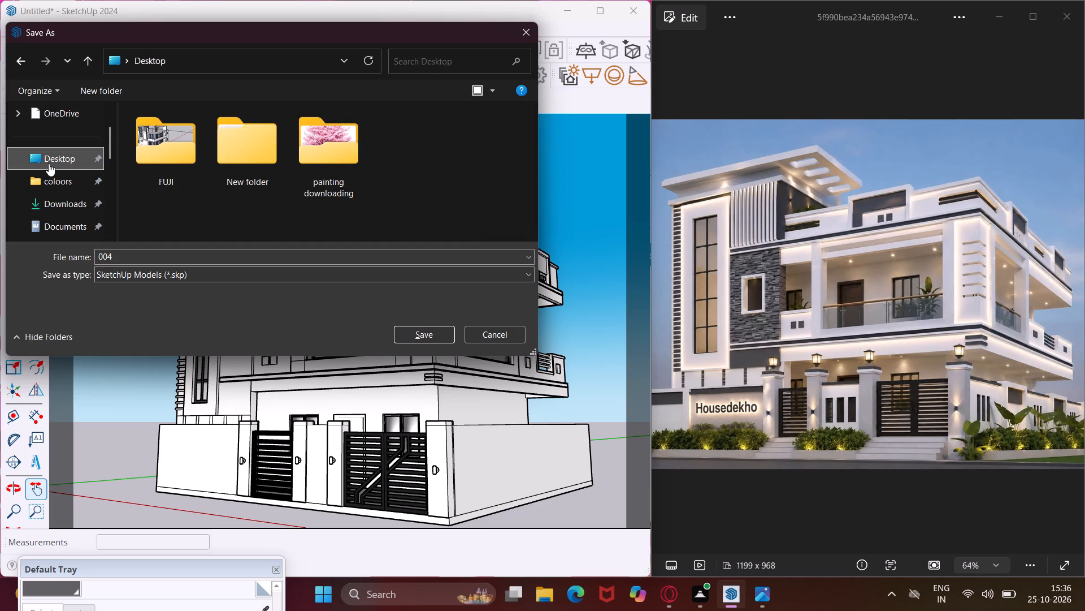
pyautogui.doubleClick(155, 152)
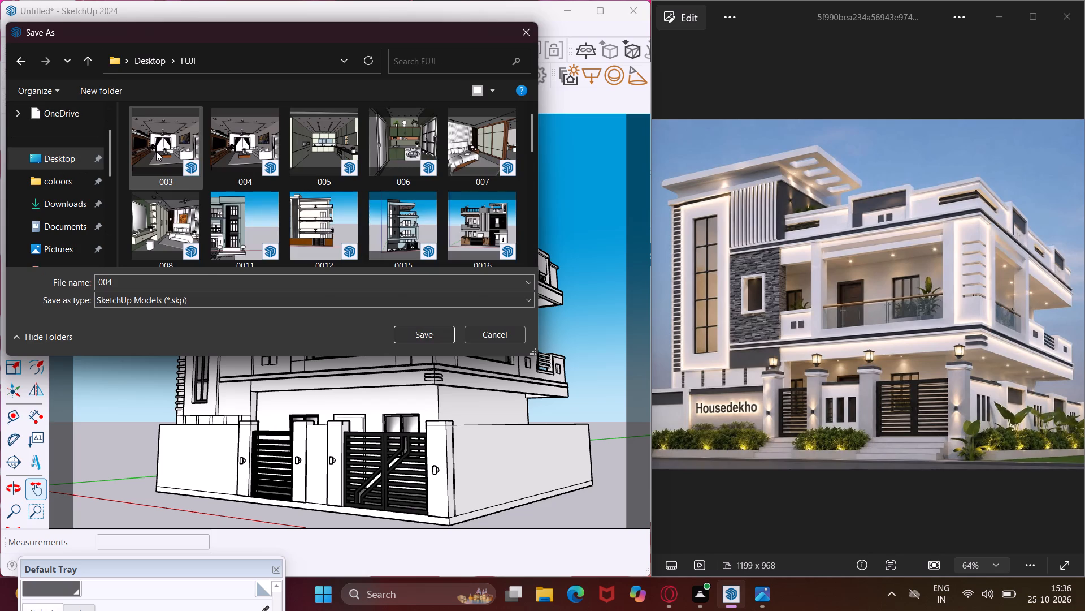
pyautogui.click(117, 283)
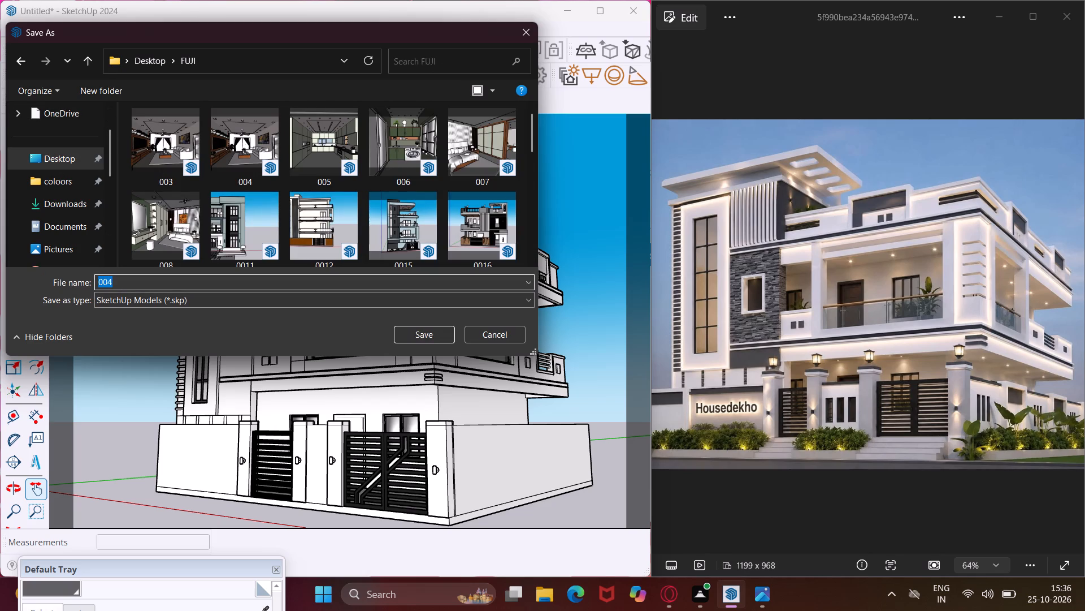
pyautogui.press('BackSpace')
pyautogui.write('00')
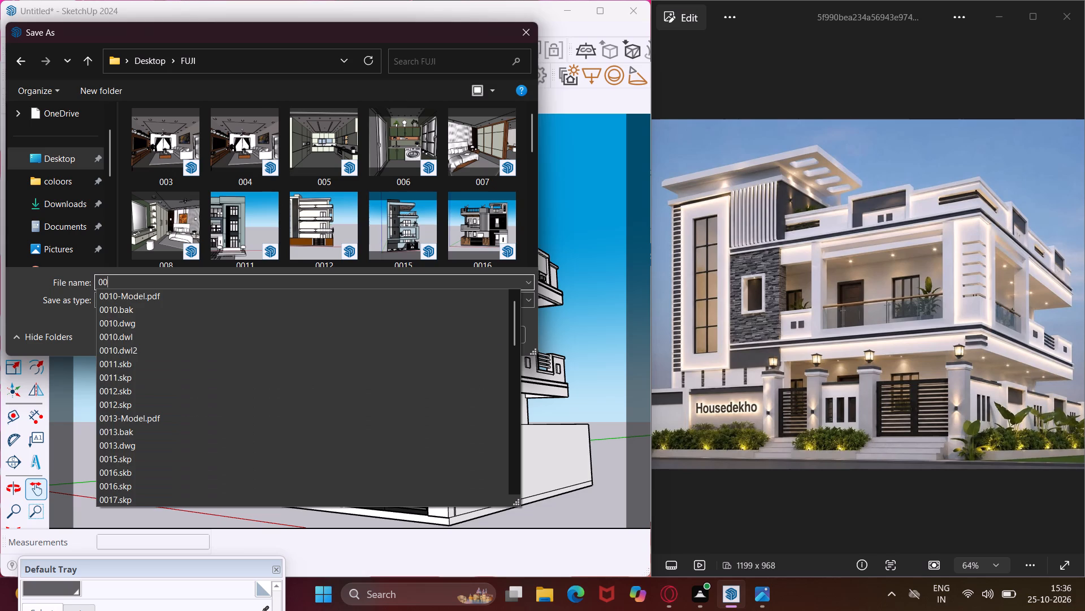
pyautogui.press('4')
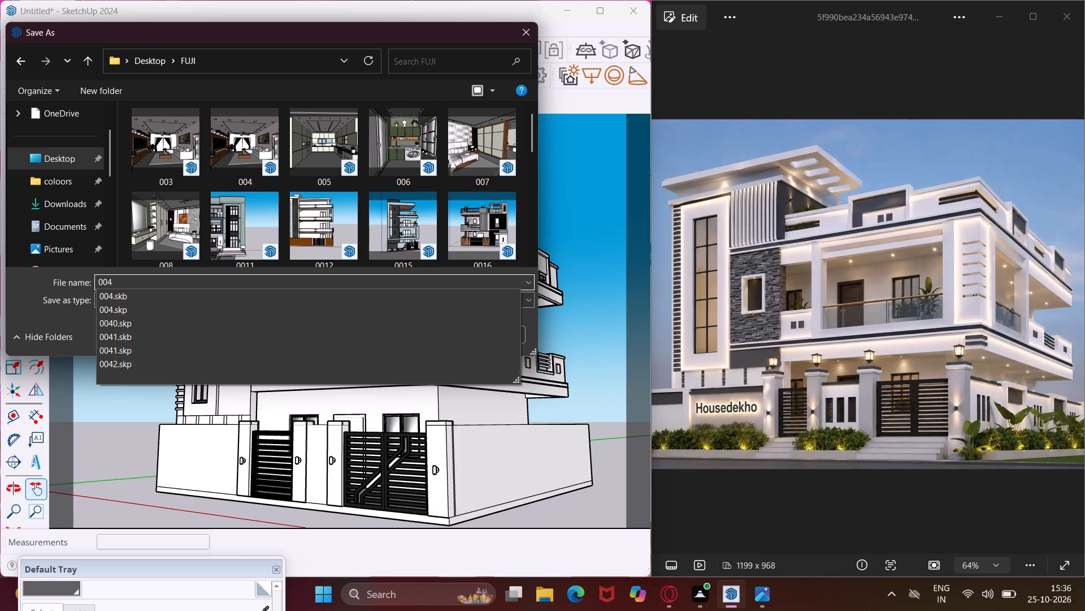
pyautogui.press('3')
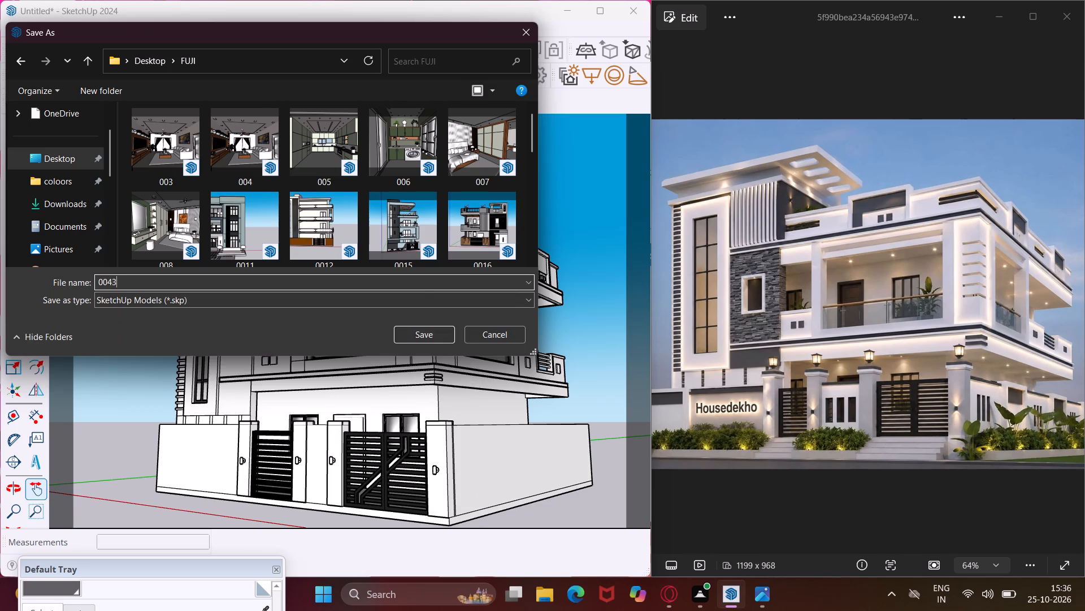
pyautogui.click(420, 335)
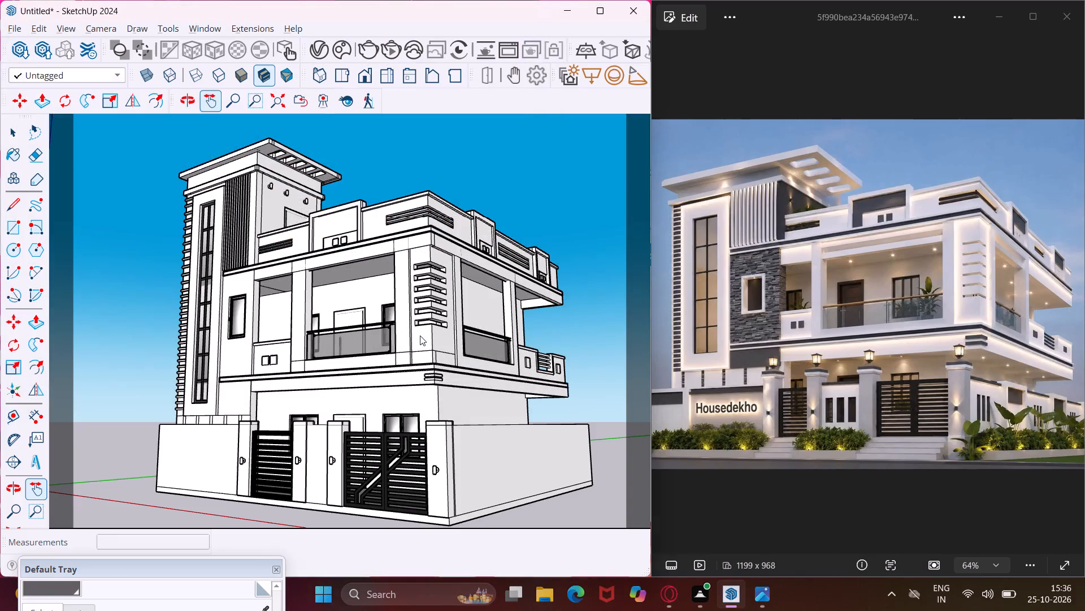
# Minimise the model and reference image windows and close the Microsoft account details dialog.
pyautogui.click(563, 14)
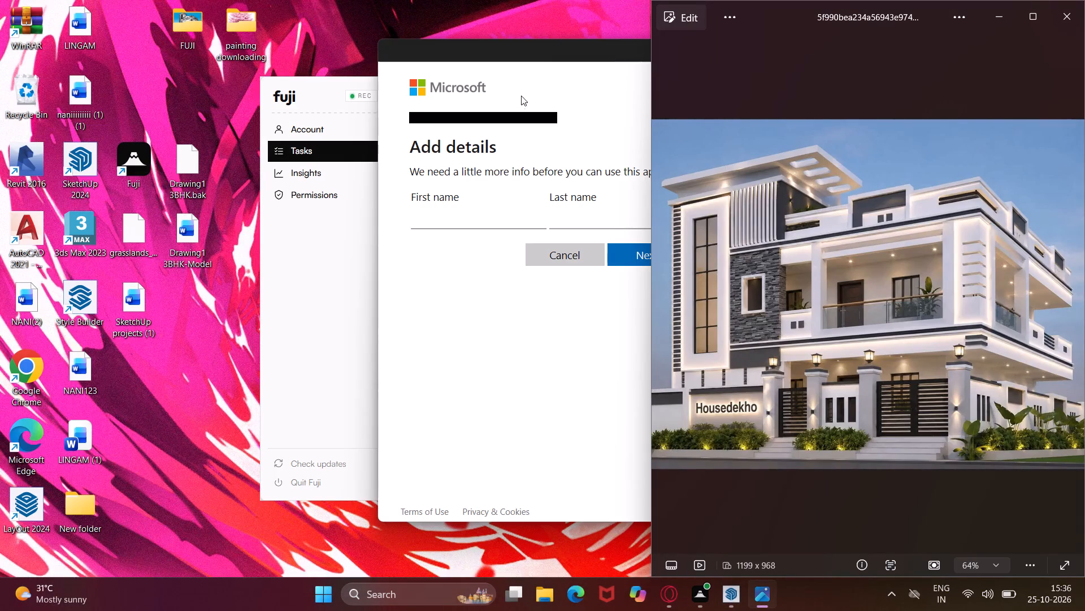
pyautogui.click(991, 16)
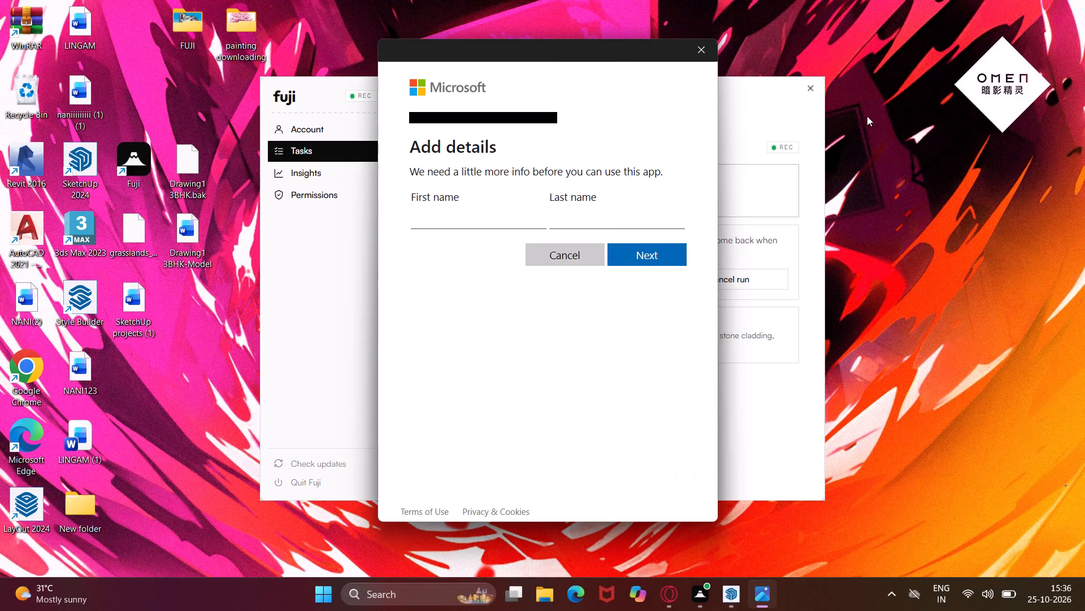
pyautogui.click(700, 57)
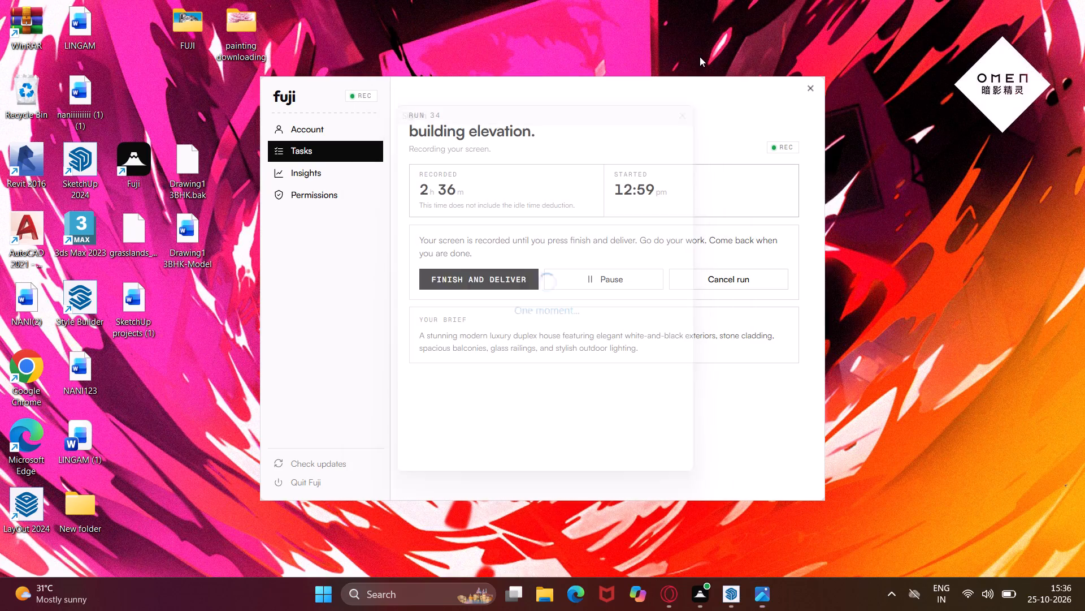